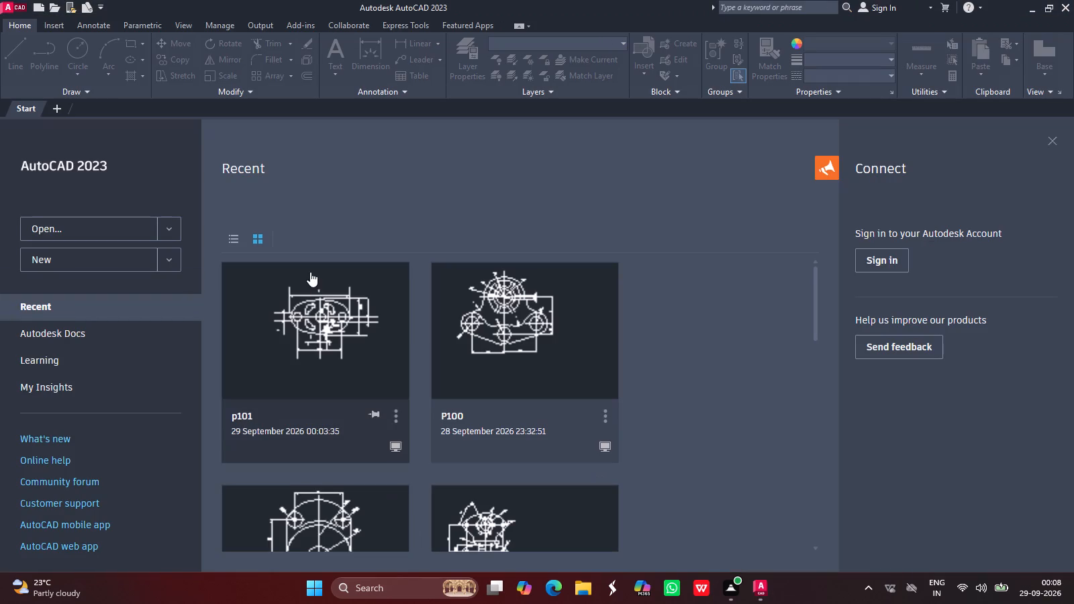
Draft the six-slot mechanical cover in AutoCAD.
Create a new blank drawing.
click(87, 260)
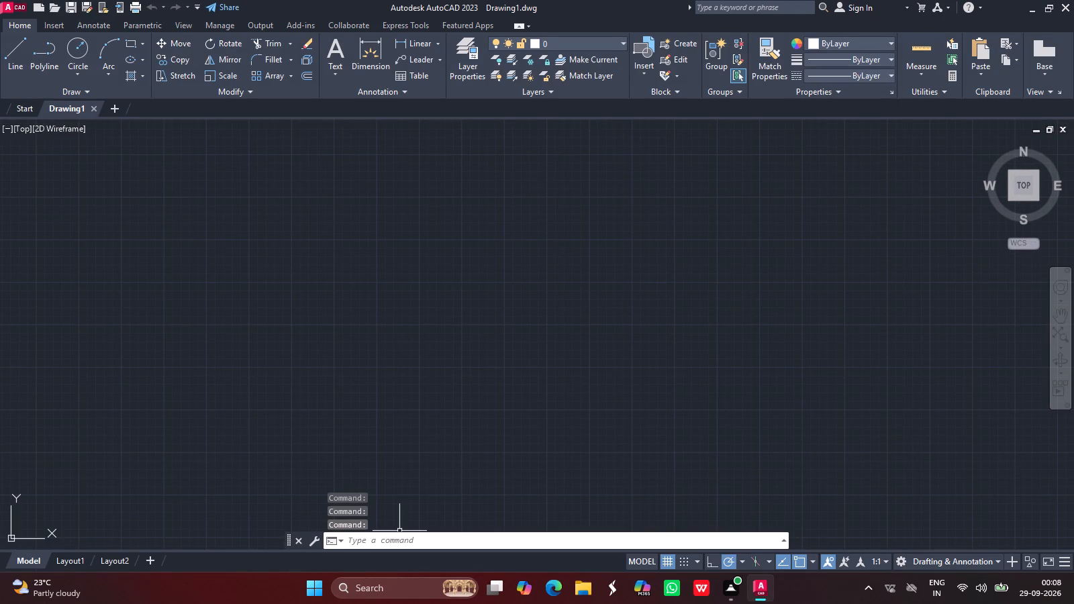
Turn on command logging with LOGFILEON.
click(403, 538)
text(LOGFI)
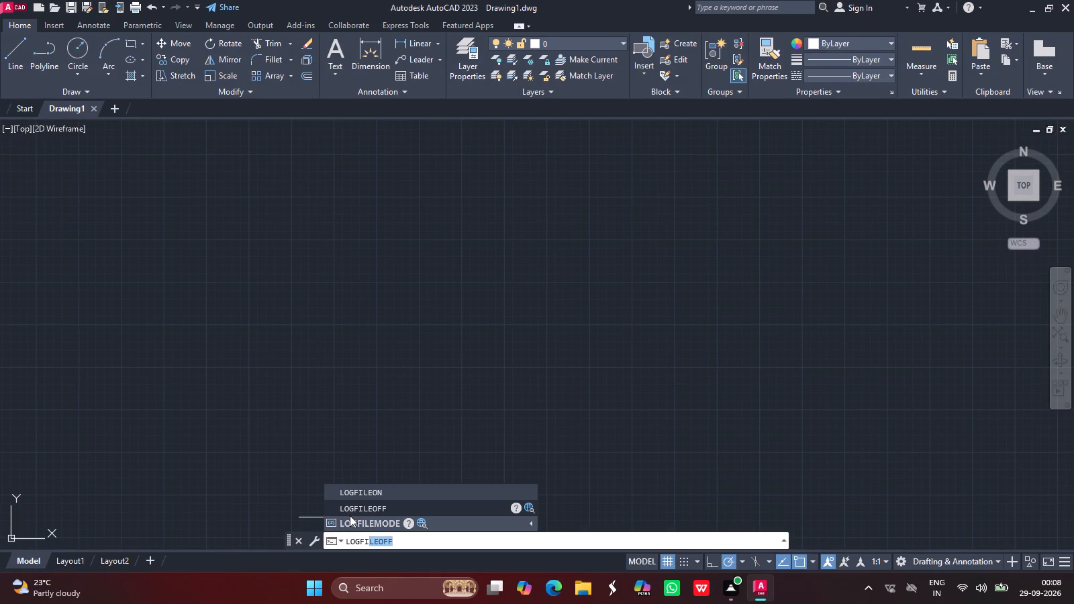
click(363, 493)
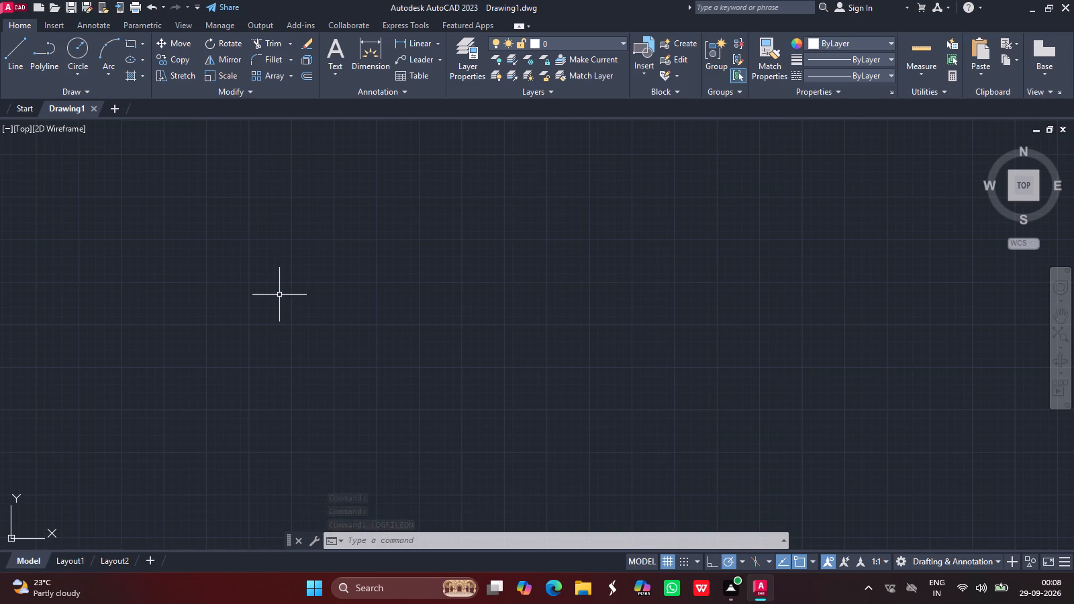
Draw a circle of radius 14 in the lower part of the empty drawing area.
click(85, 52)
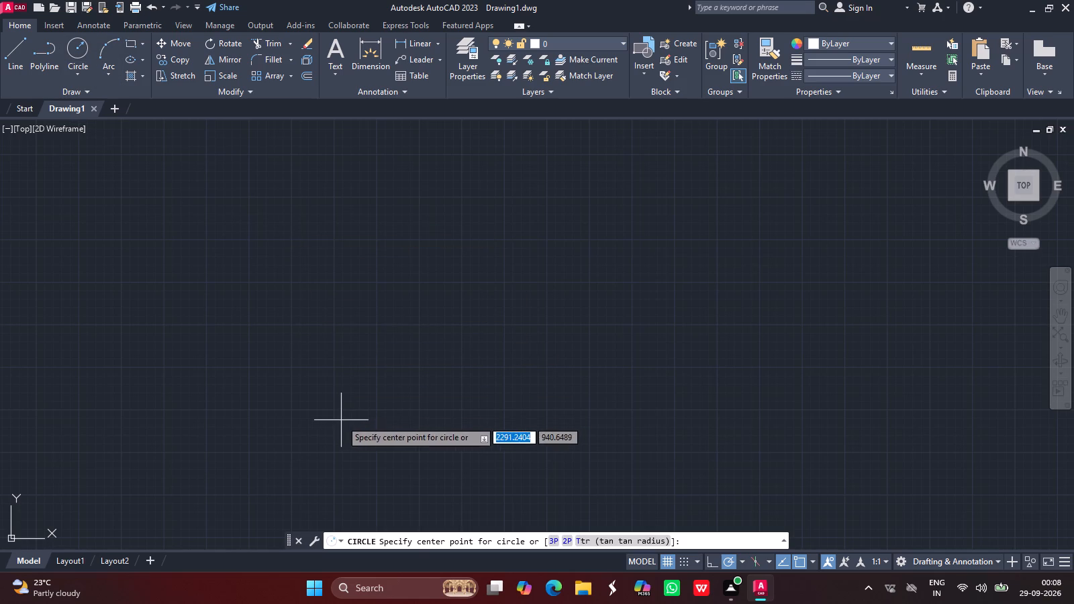
drag(341, 420, 320, 401)
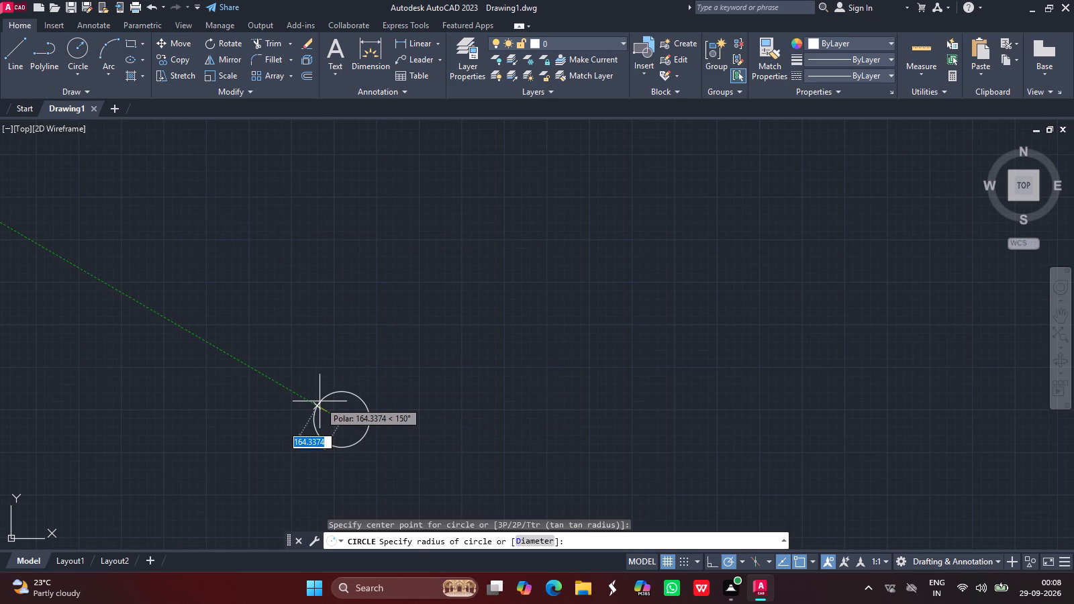
text(14)
key(Return)
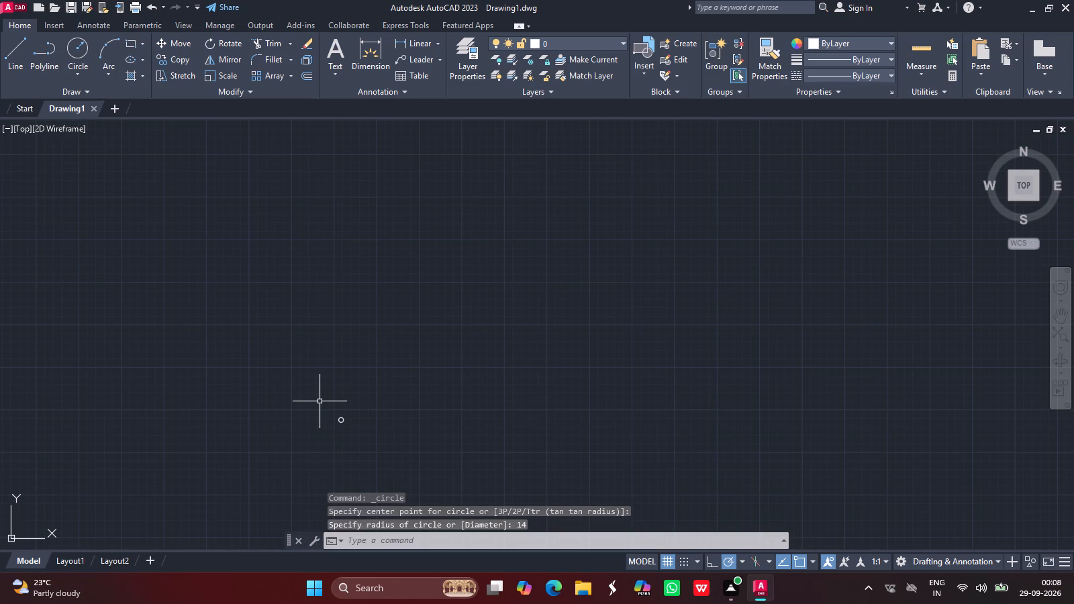
Draw a concentric circle of radius 6 at the centre of the radius 14 circle.
click(1067, 319)
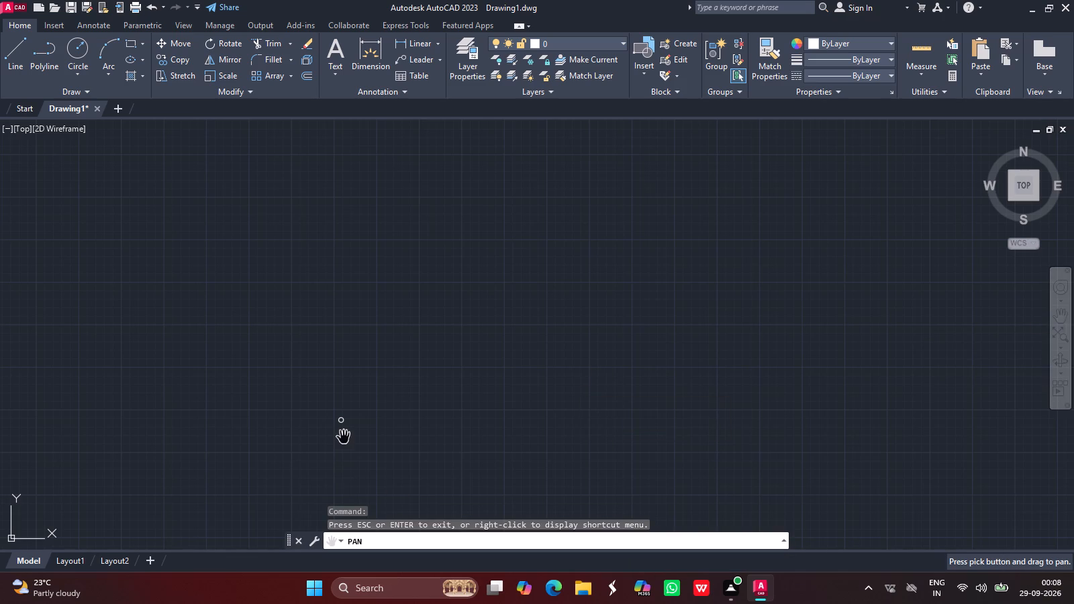
drag(344, 438, 404, 422)
ctrl+scroll(404, 422, up, 3)
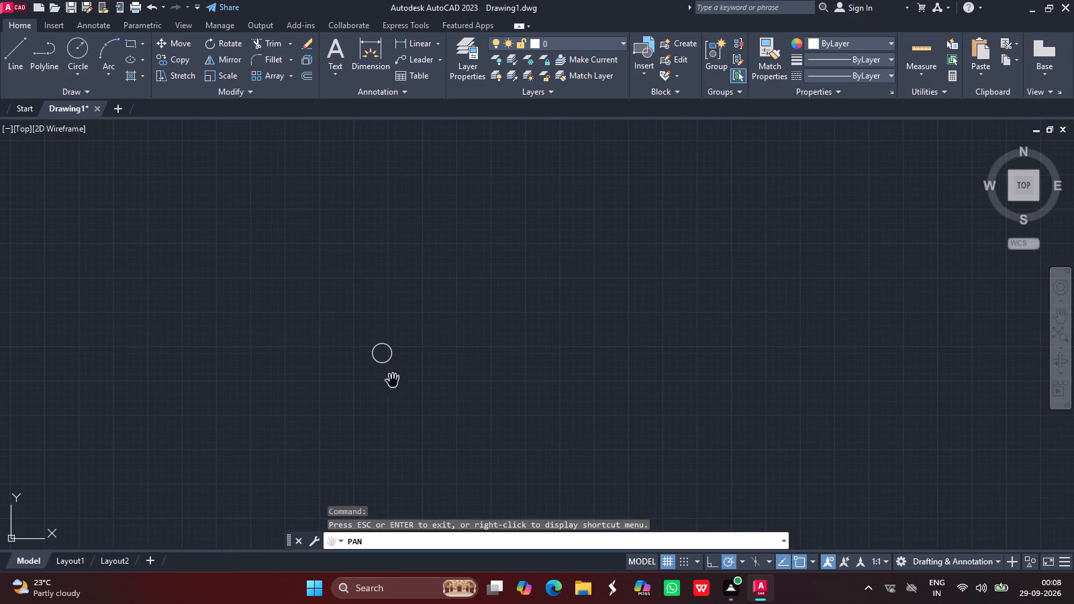
drag(384, 354, 375, 419)
ctrl+scroll(375, 419, up, 1)
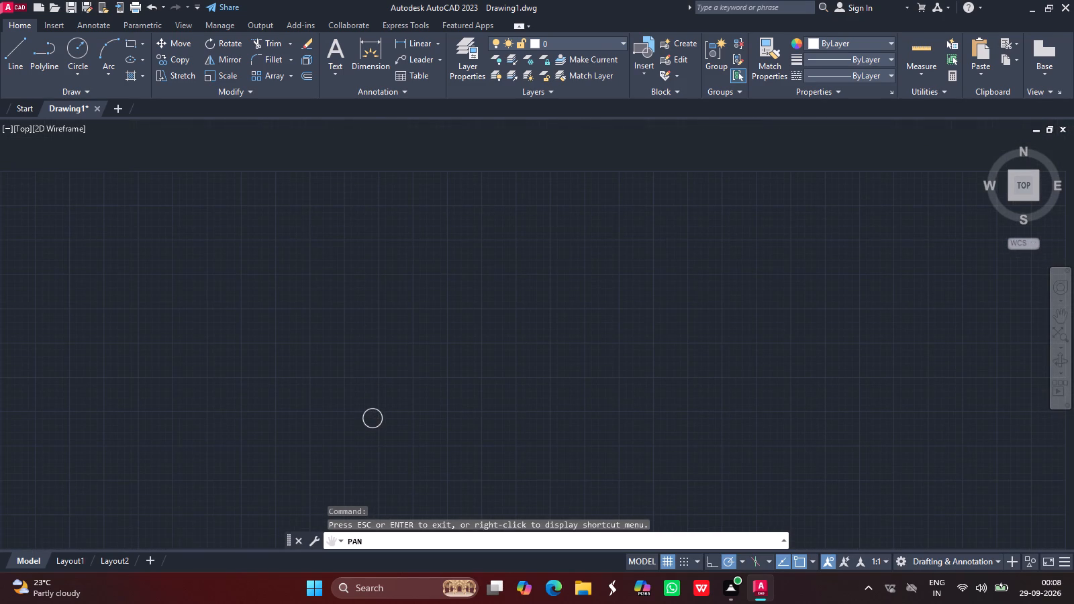
ctrl+scroll(371, 421, up, 2)
drag(371, 419, 371, 419)
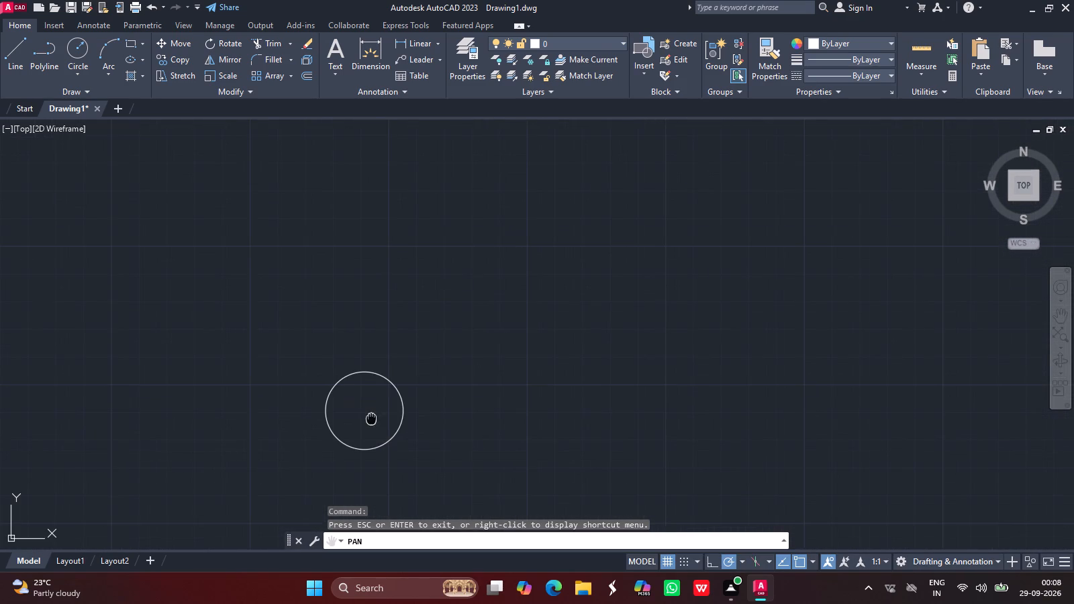
drag(371, 419, 351, 415)
key(Escape)
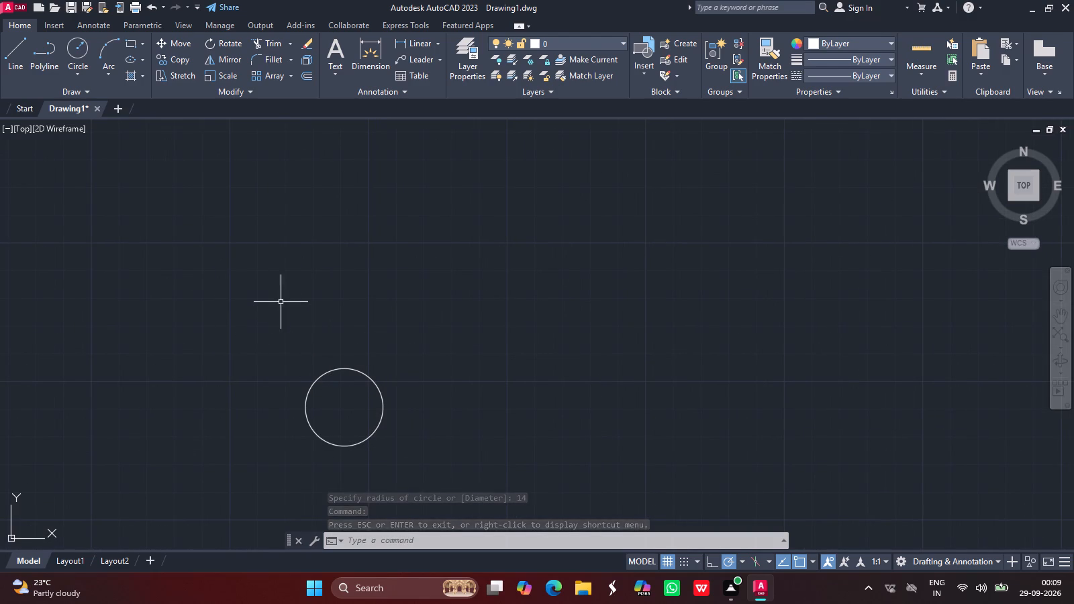
click(77, 48)
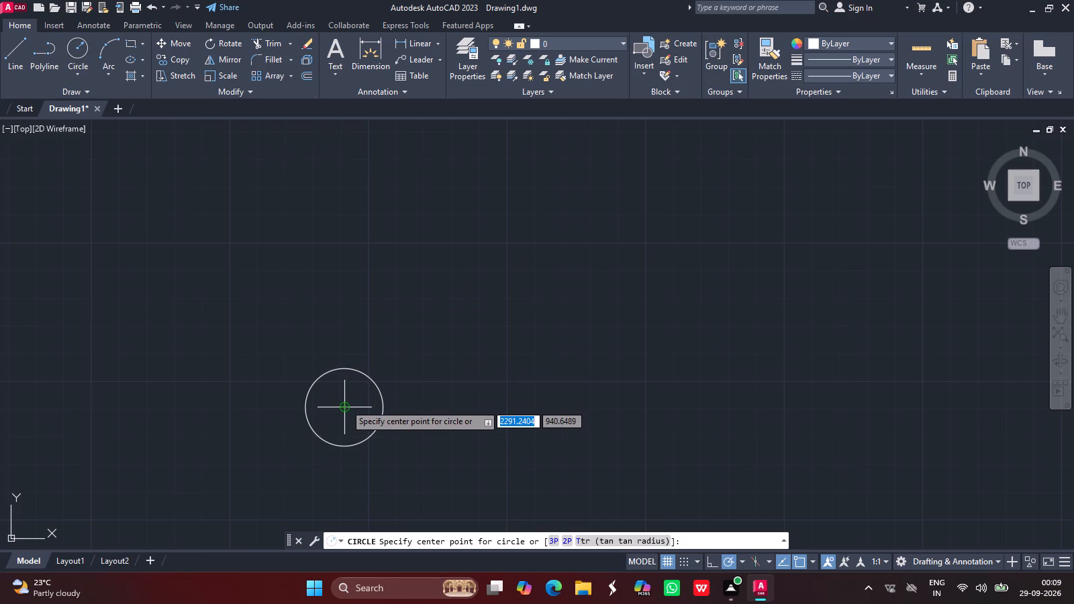
drag(345, 404, 322, 386)
key(6)
key(Return)
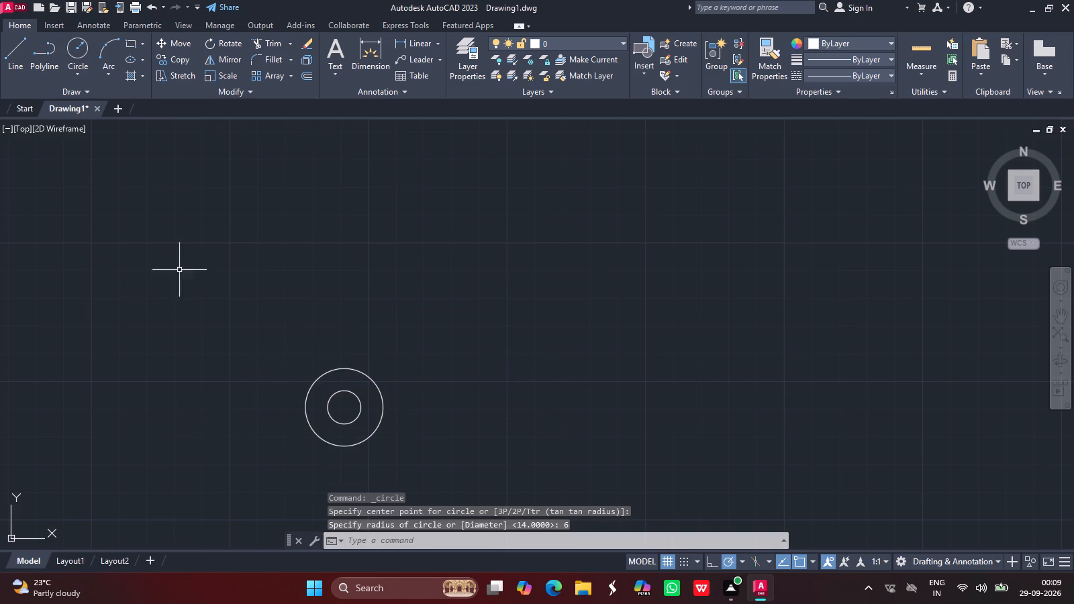
Draw a horizontal line 94 long running right from the common centre of the two circles.
click(21, 48)
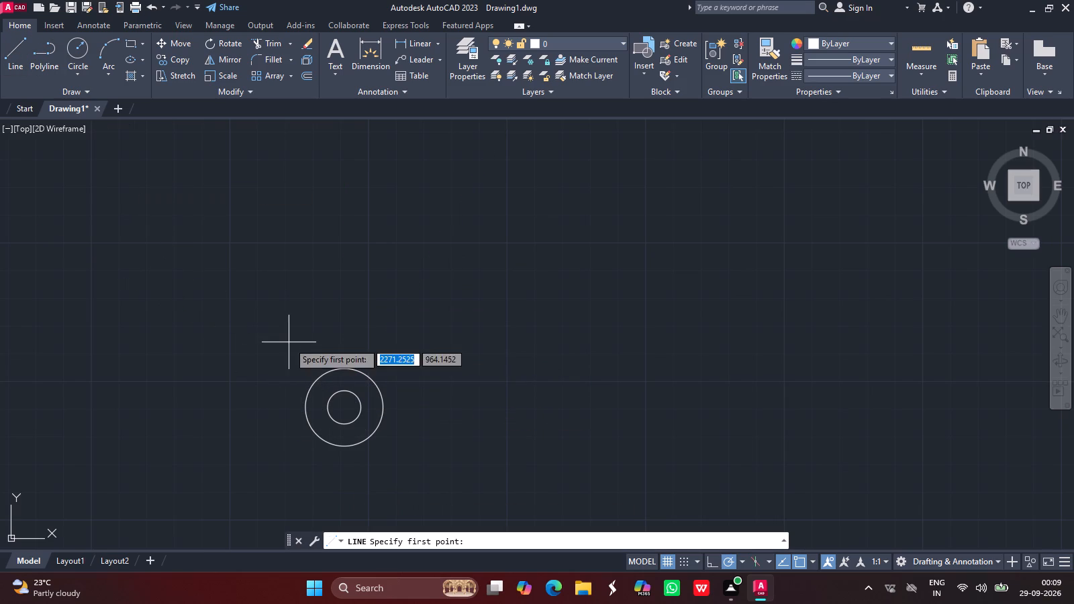
click(347, 405)
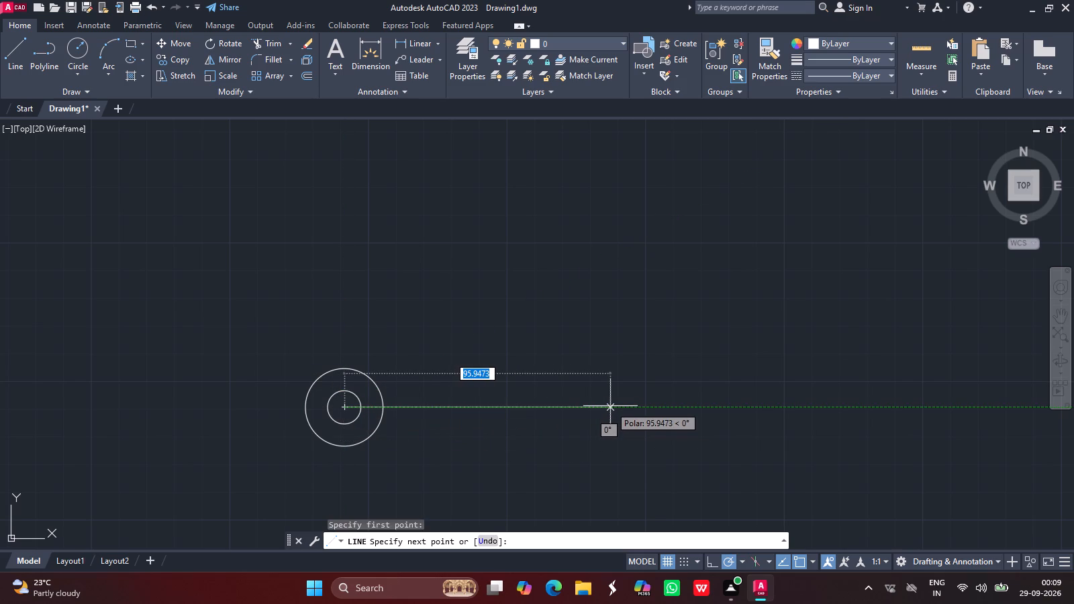
key(9)
key(4)
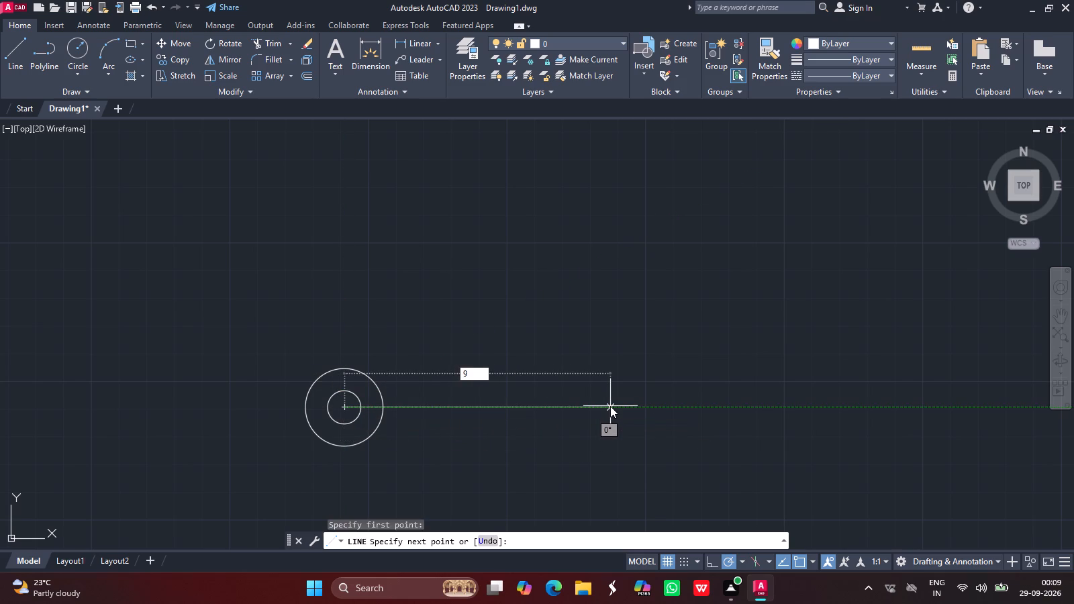
key(Return)
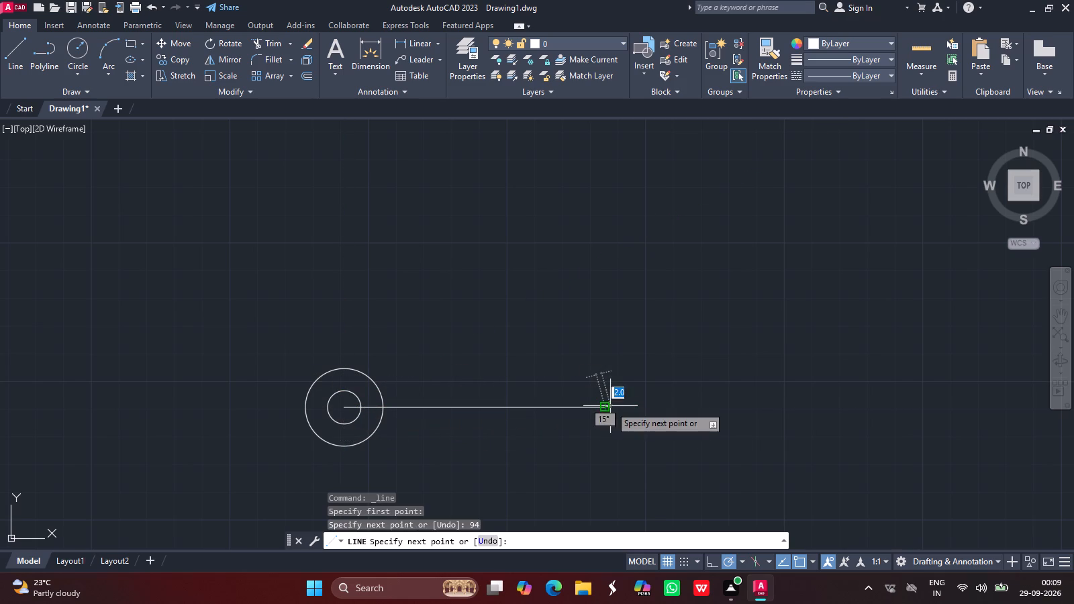
key(Return)
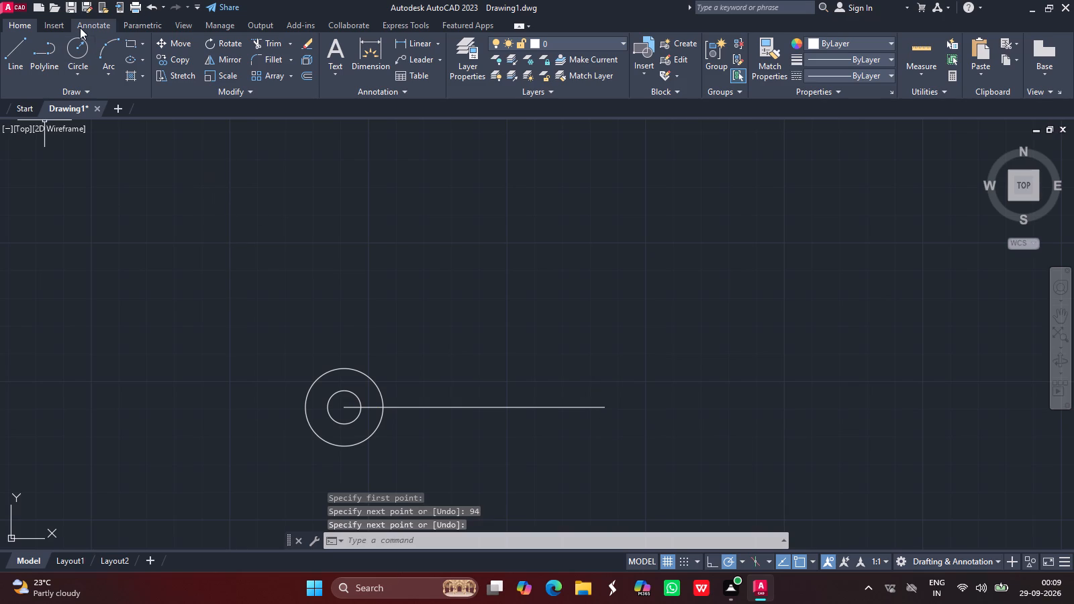
Draw two concentric circles of radius 6 and 14 centred on the right end of the horizontal line.
click(75, 45)
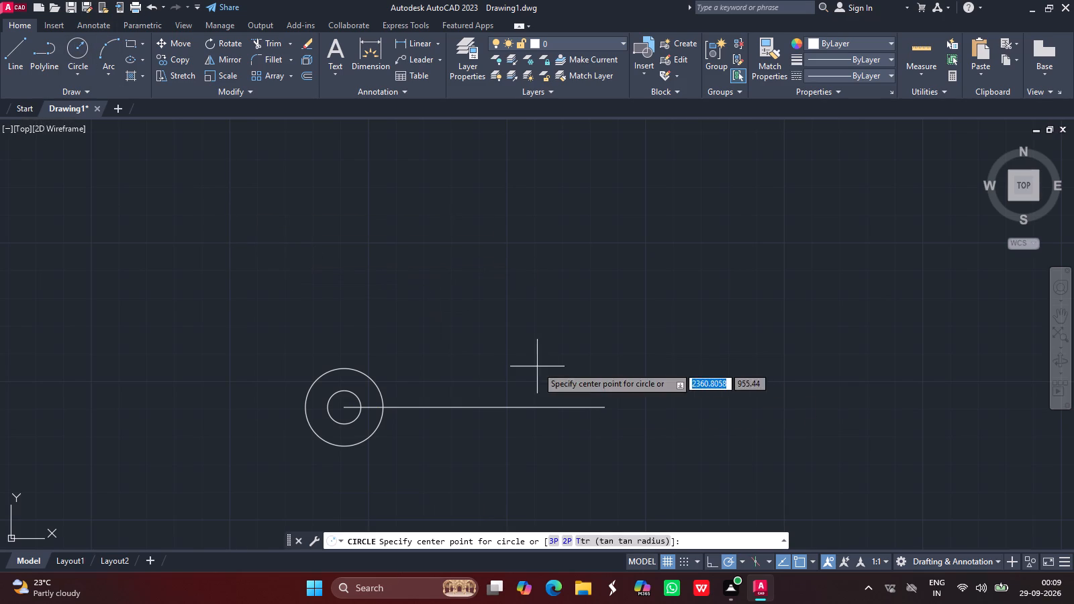
drag(606, 407, 599, 402)
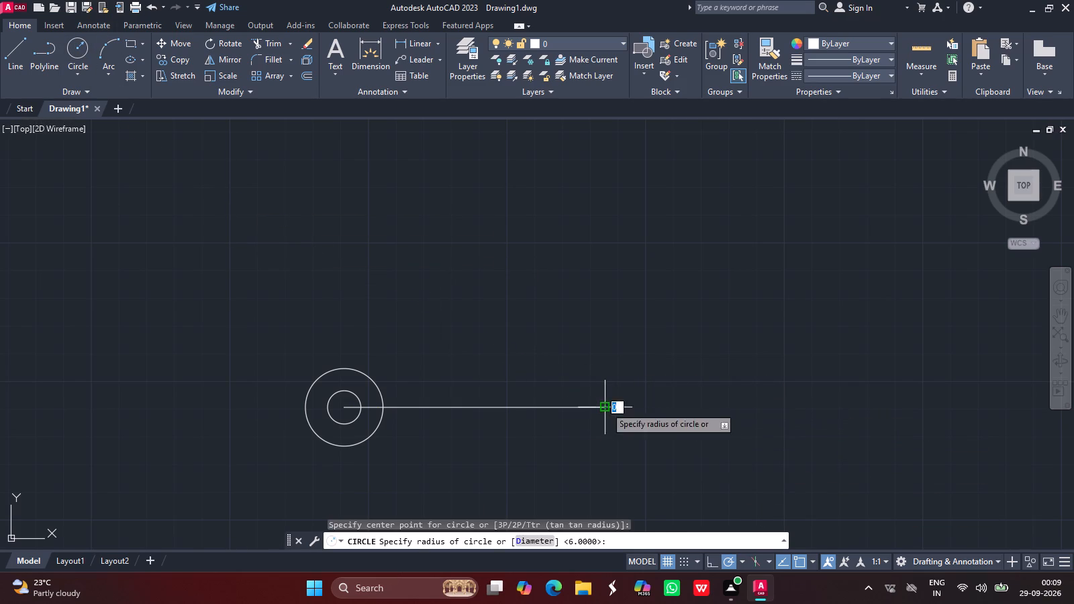
drag(599, 402, 583, 386)
key(6)
key(Return)
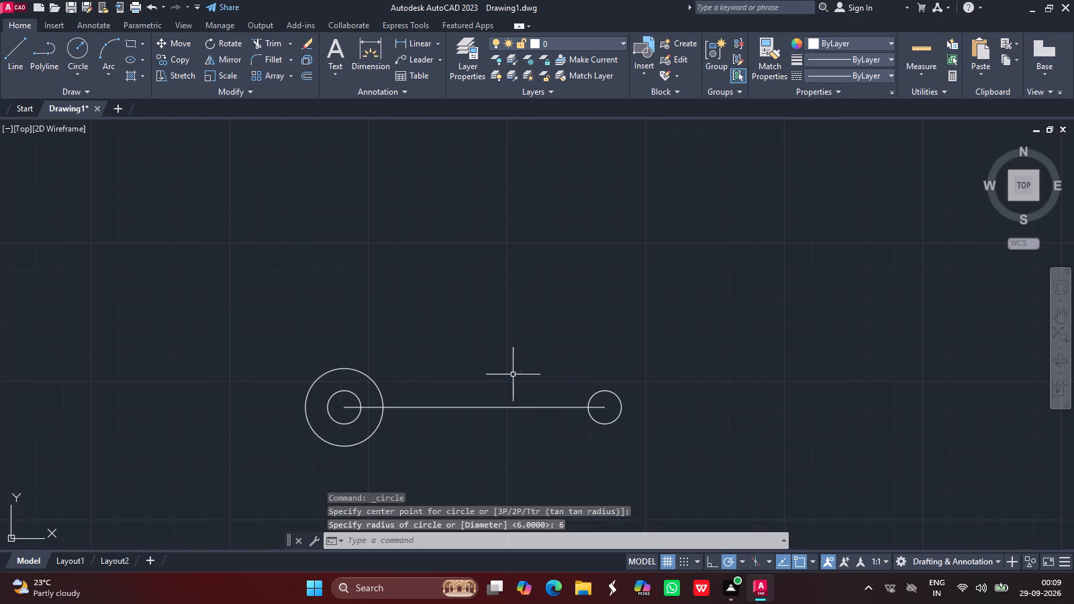
click(83, 56)
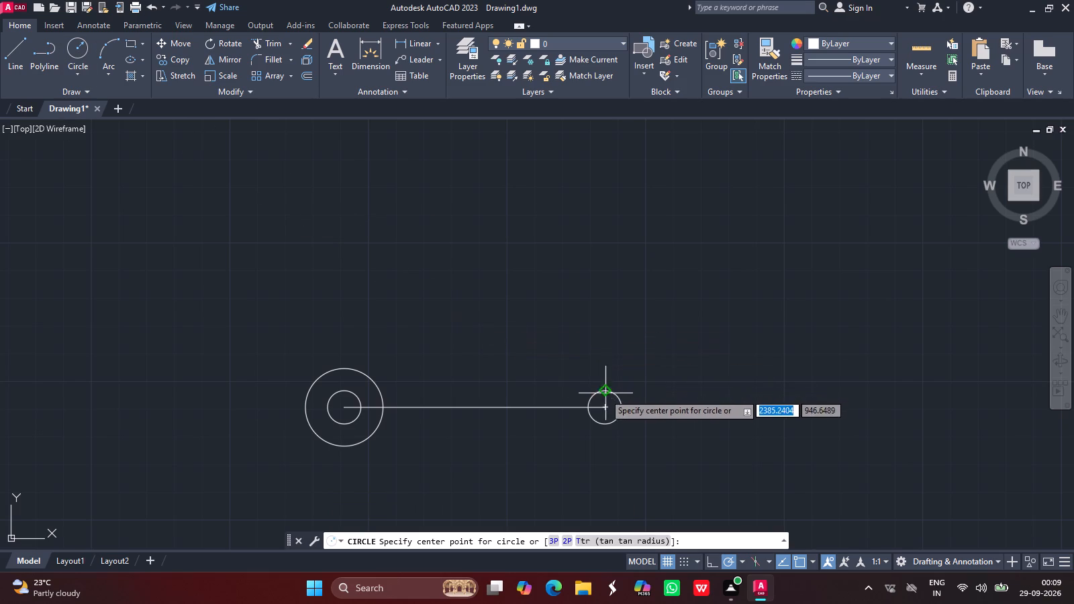
drag(607, 405, 574, 384)
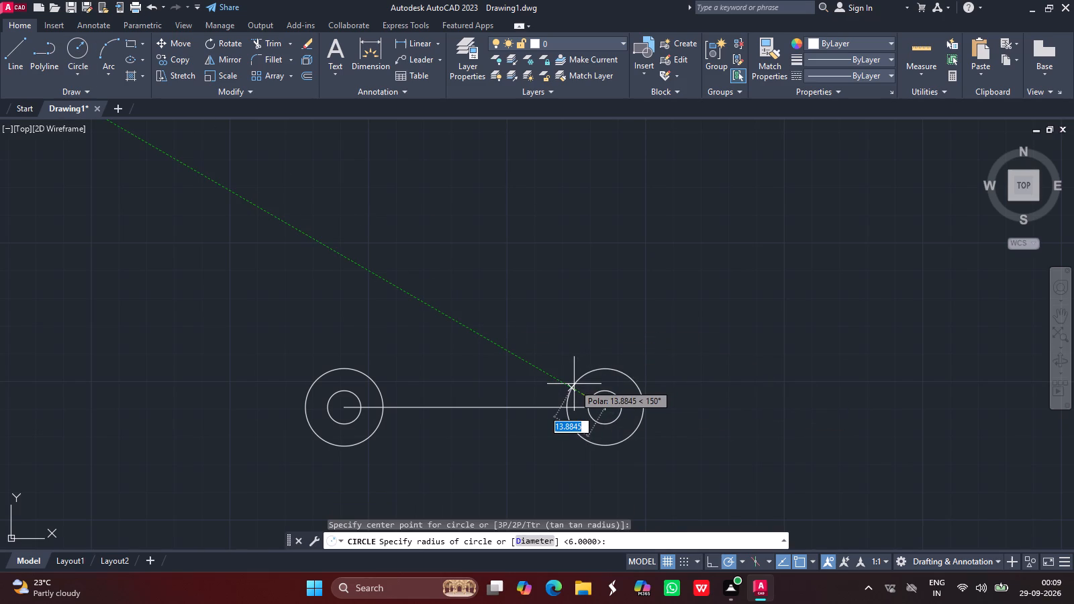
text(14)
key(Return)
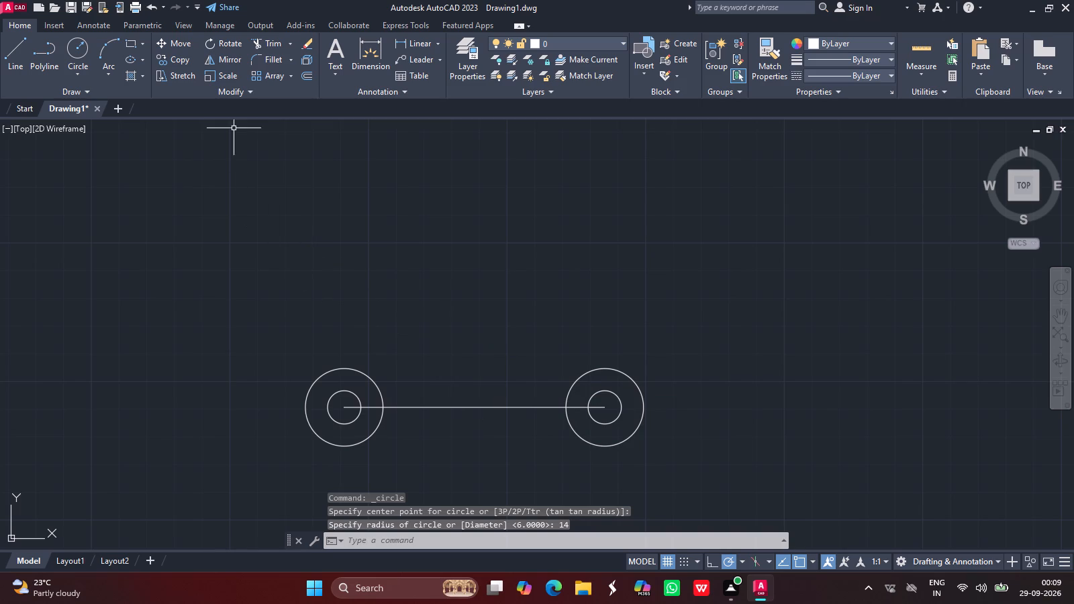
Draw a vertical line 104 long going up from the centre of the left-hand circles.
click(15, 53)
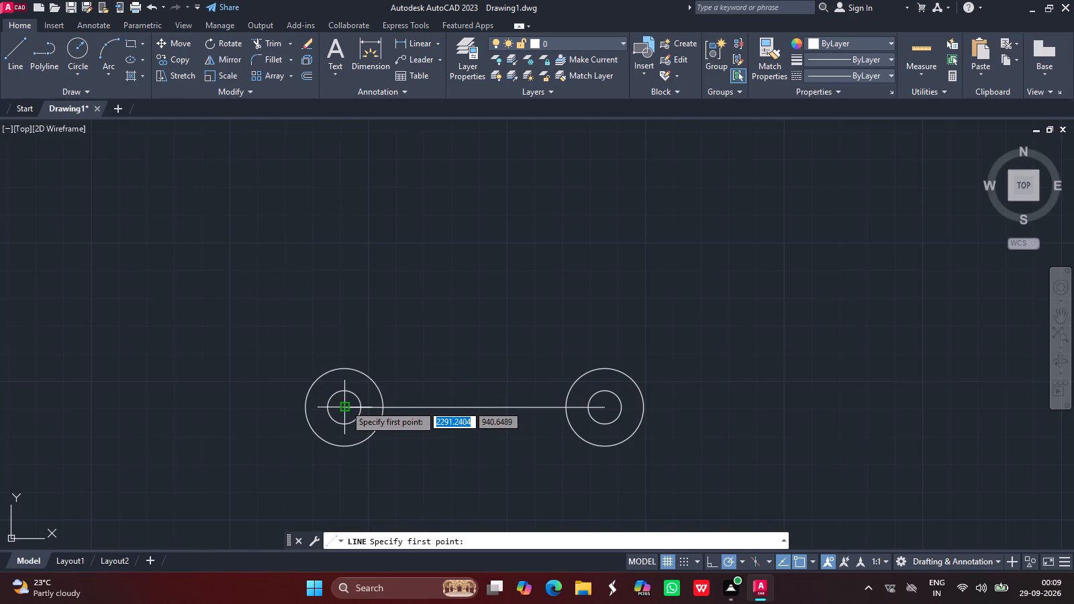
drag(345, 405, 340, 250)
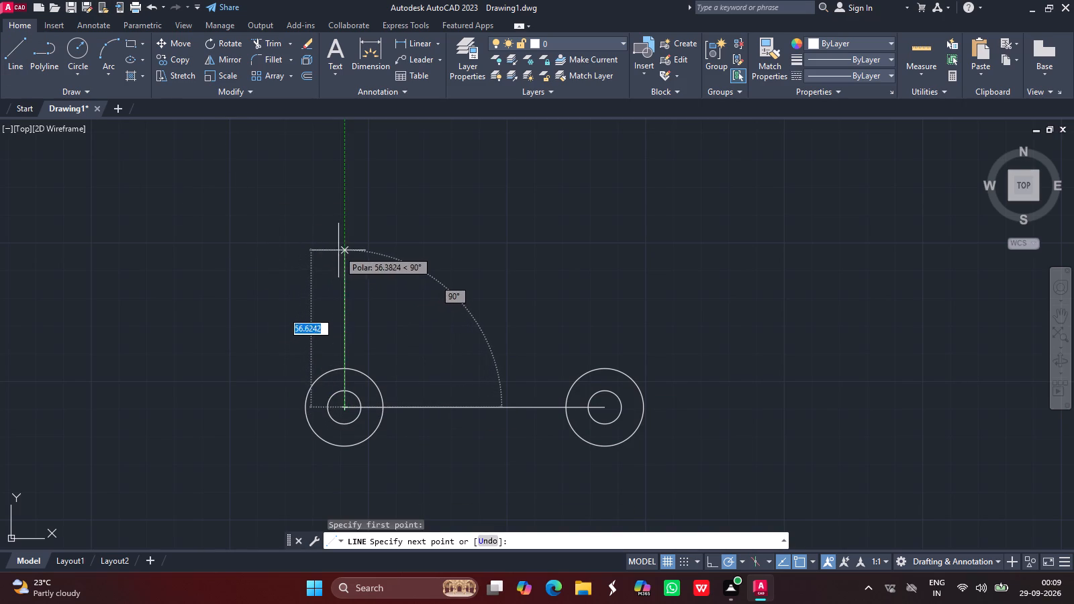
drag(340, 250, 343, 247)
key(1)
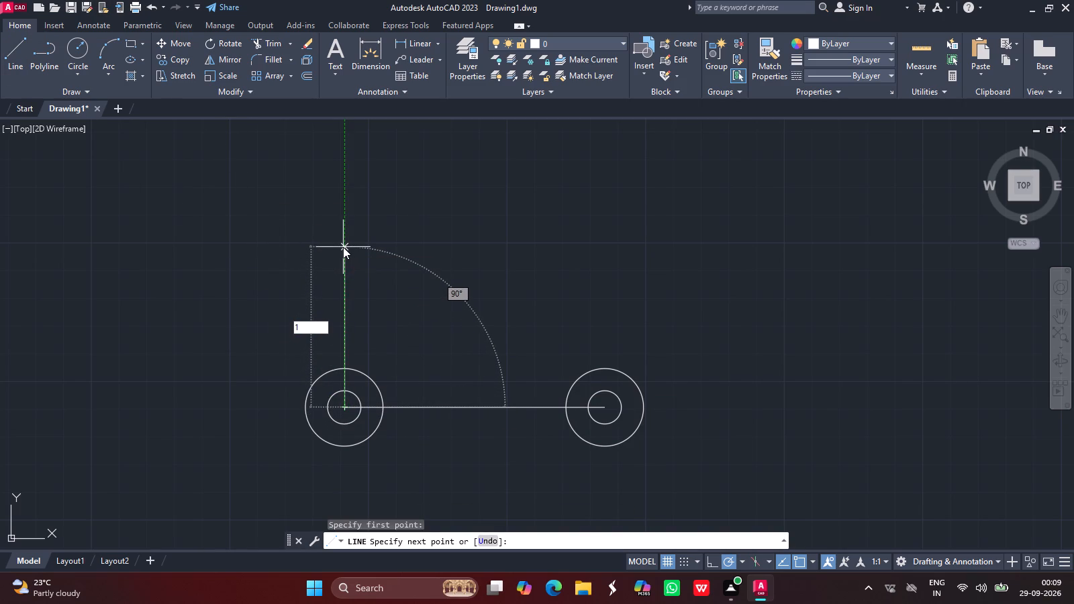
text(05)
key(BackSpace)
key(4)
key(Return)
key(Return)
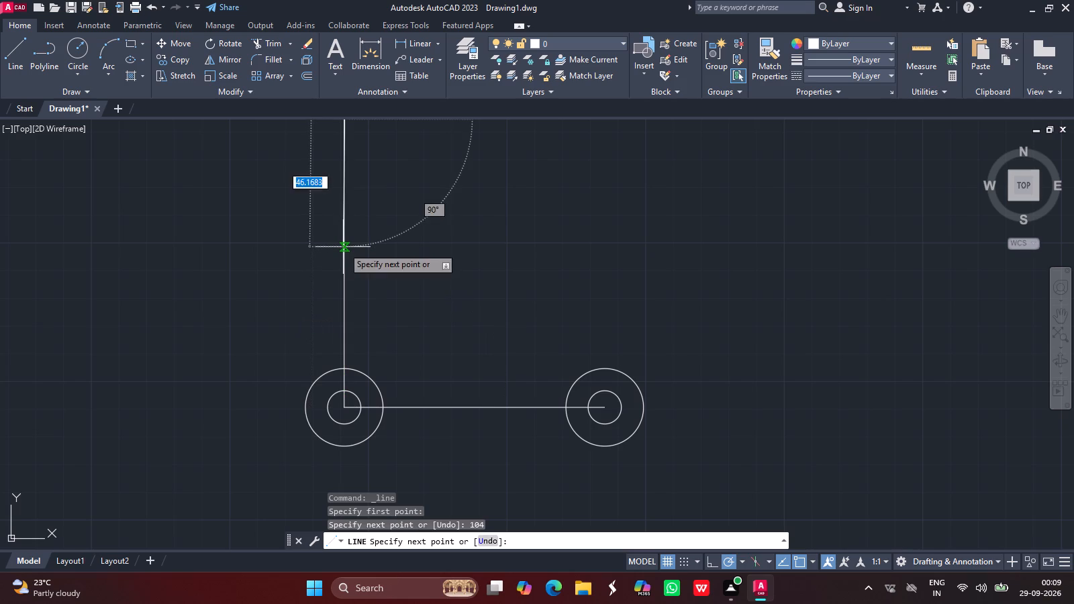
Draw a circle of radius 14 centred on the upper end of the vertical line.
ctrl+scroll(337, 252, down, 1)
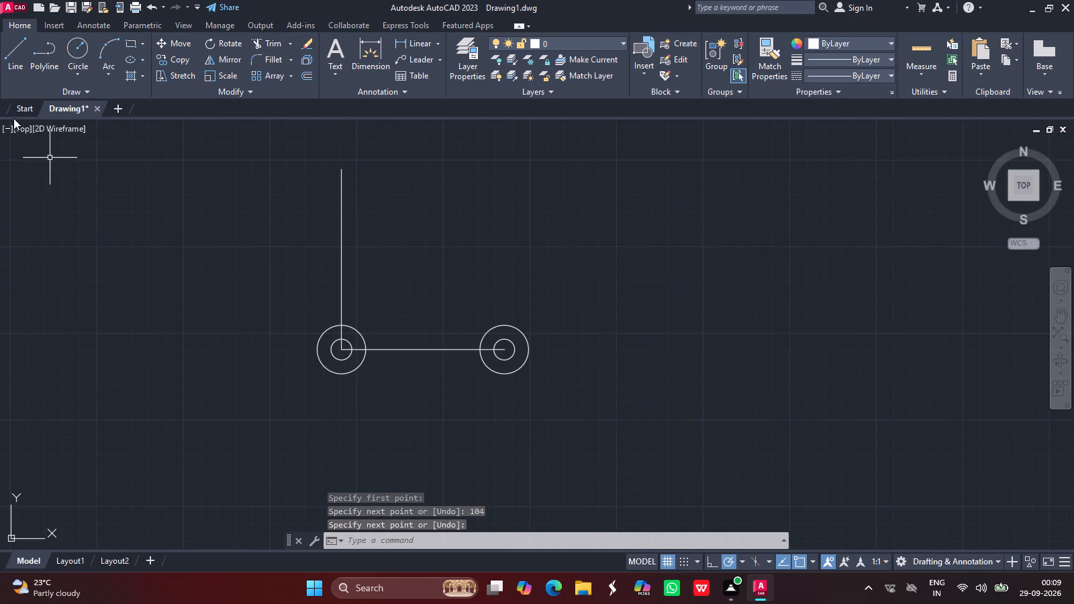
click(85, 54)
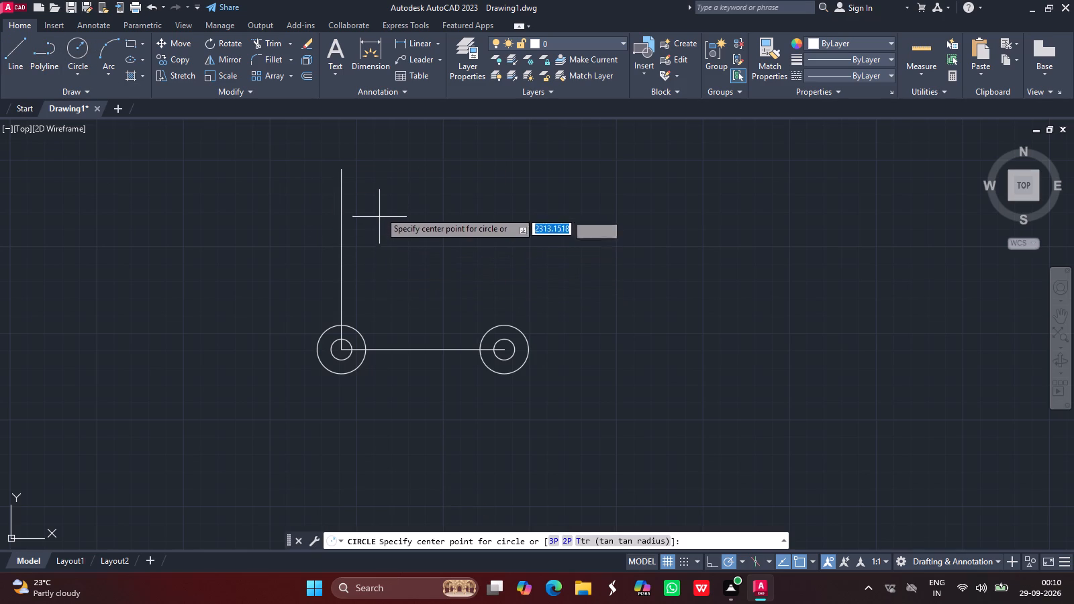
drag(338, 167, 324, 159)
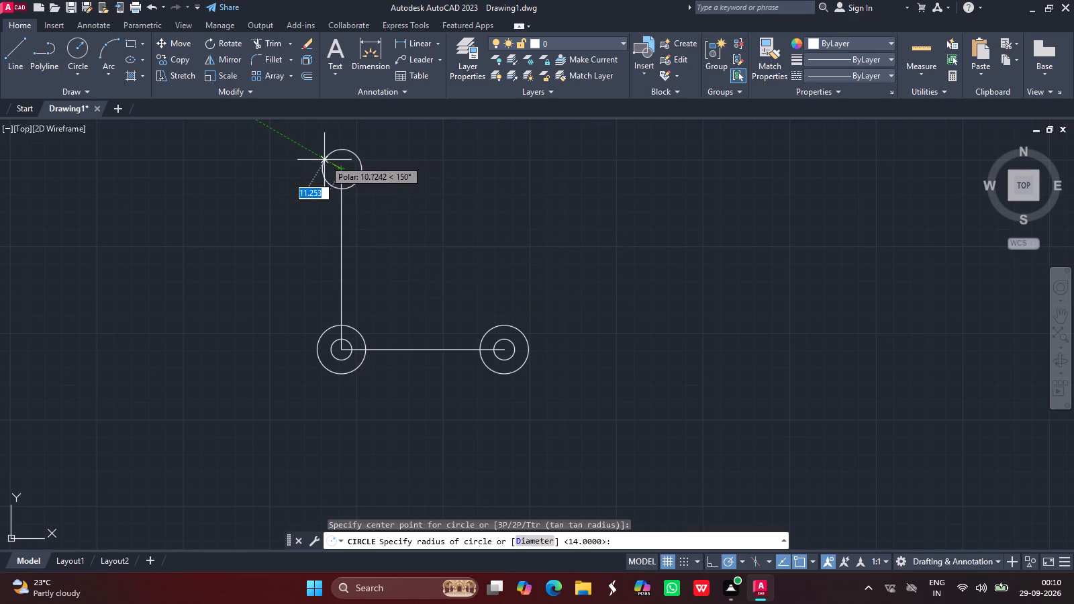
drag(324, 159, 324, 158)
key(1)
key(4)
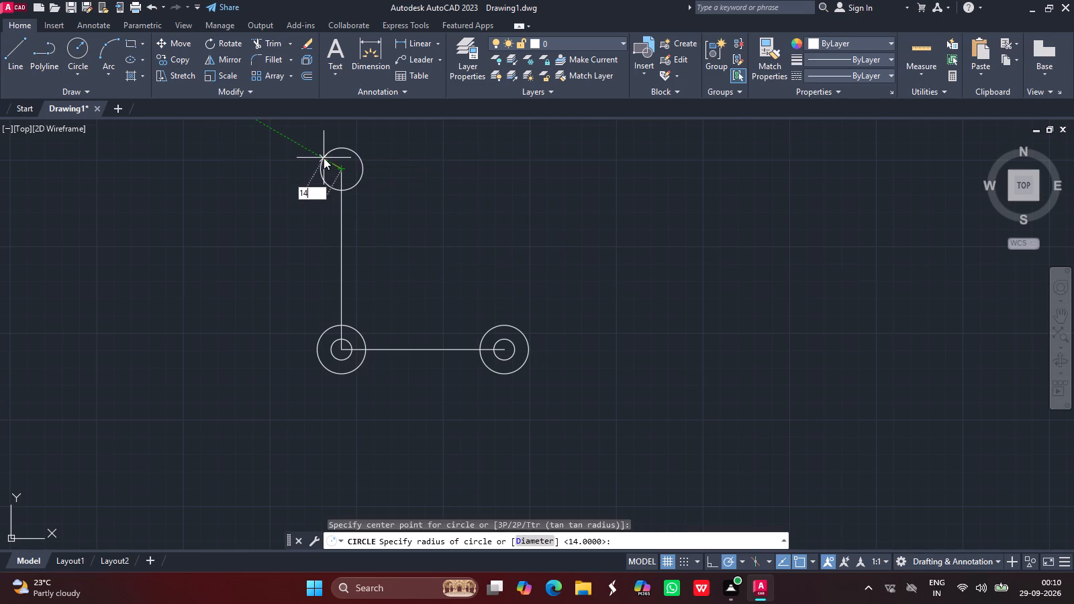
key(Return)
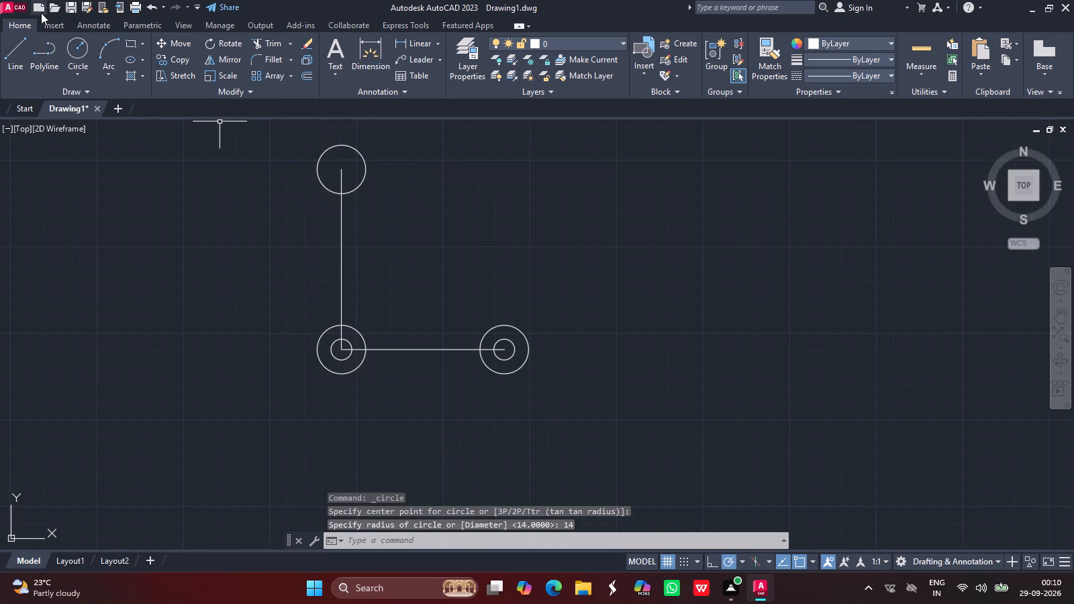
Draw a circle of radius 6 centred on the upper end of the left vertical line.
click(74, 42)
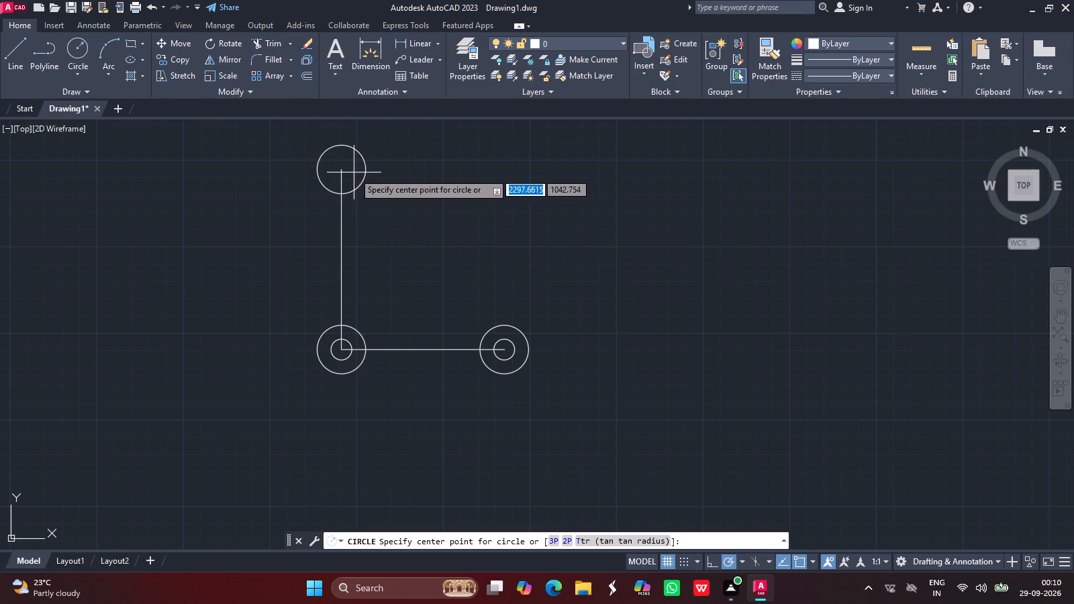
drag(343, 172, 326, 162)
key(6)
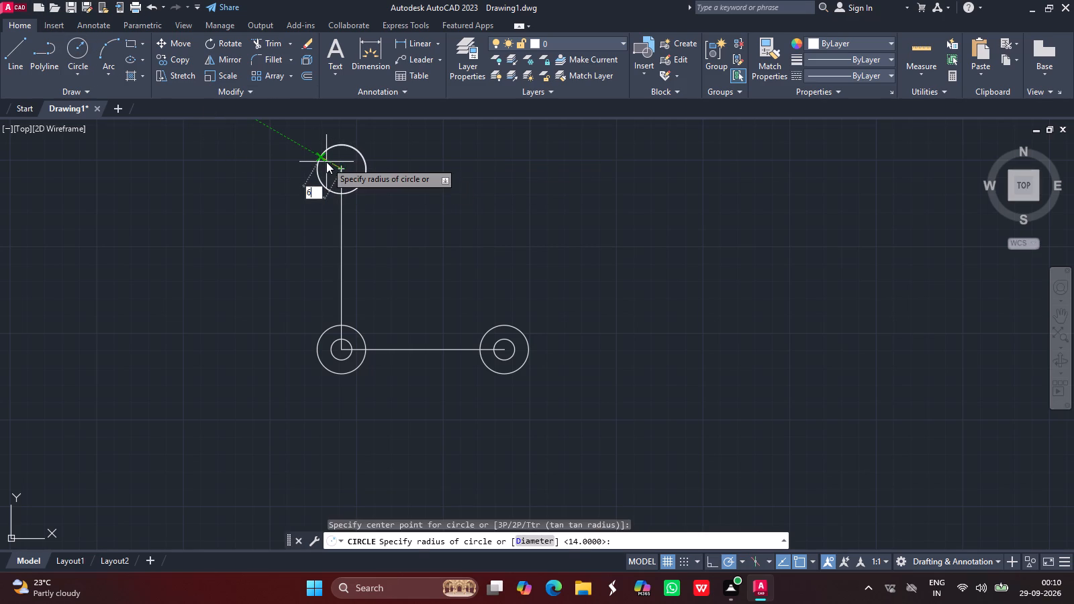
key(Return)
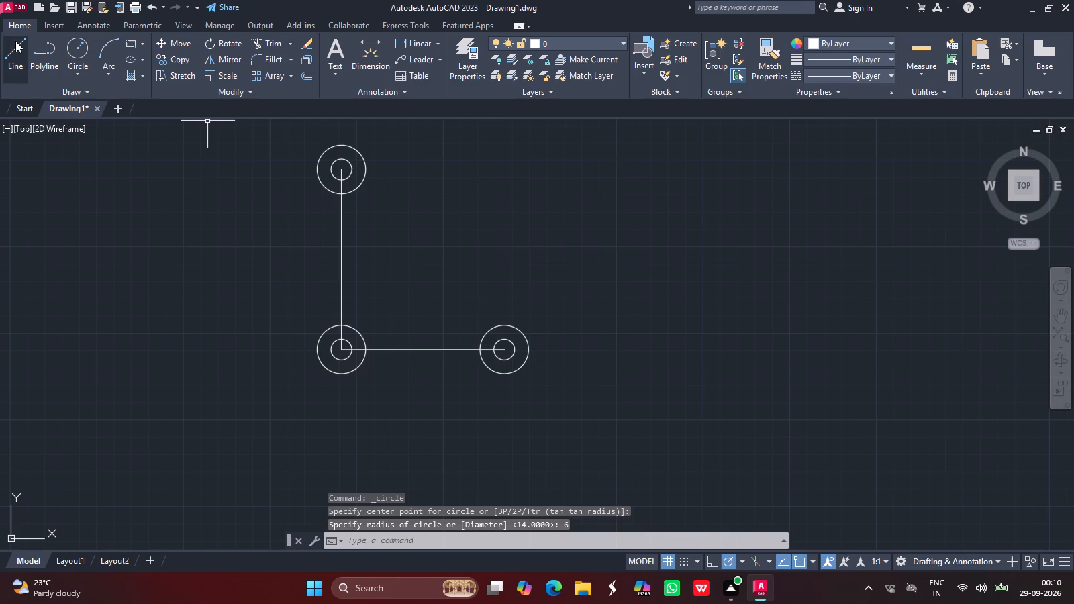
Draw a vertical line 104 long going up from the centre of the right-hand circles.
click(15, 41)
drag(503, 348, 509, 182)
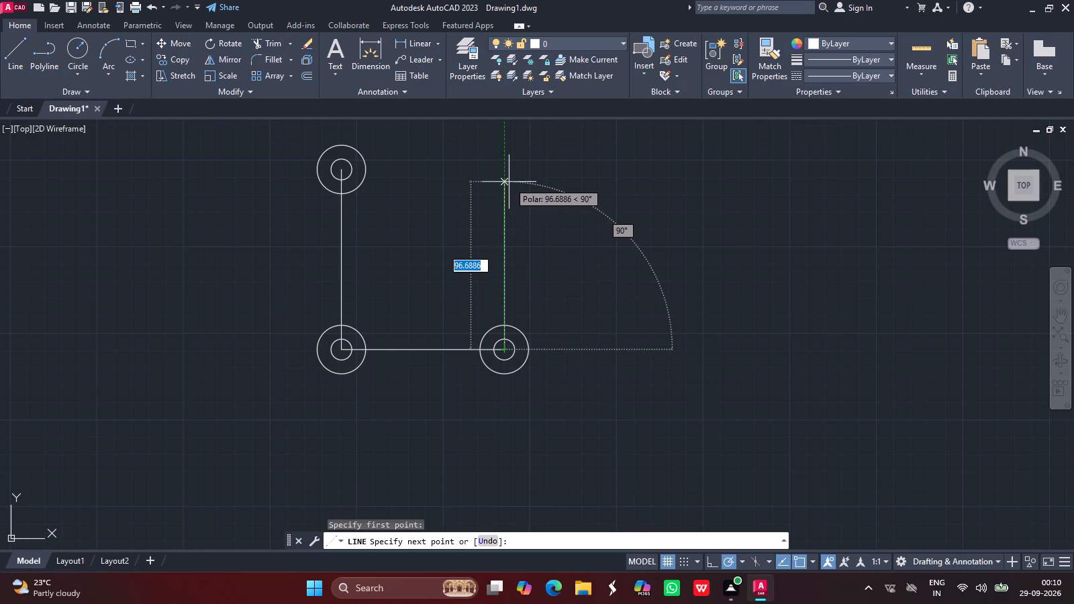
key(1)
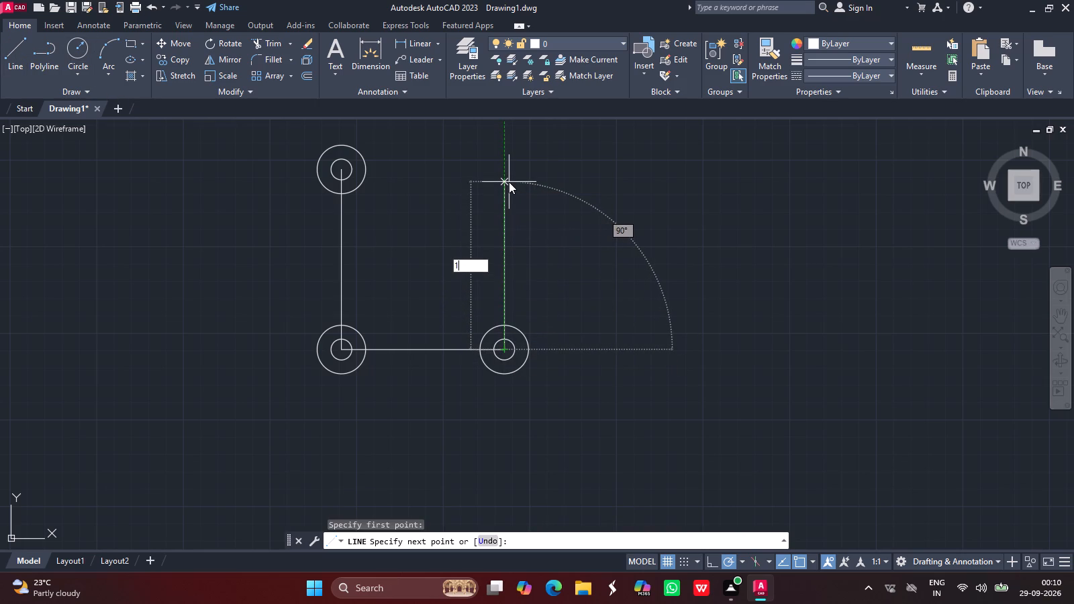
key(0)
key(4)
key(Return)
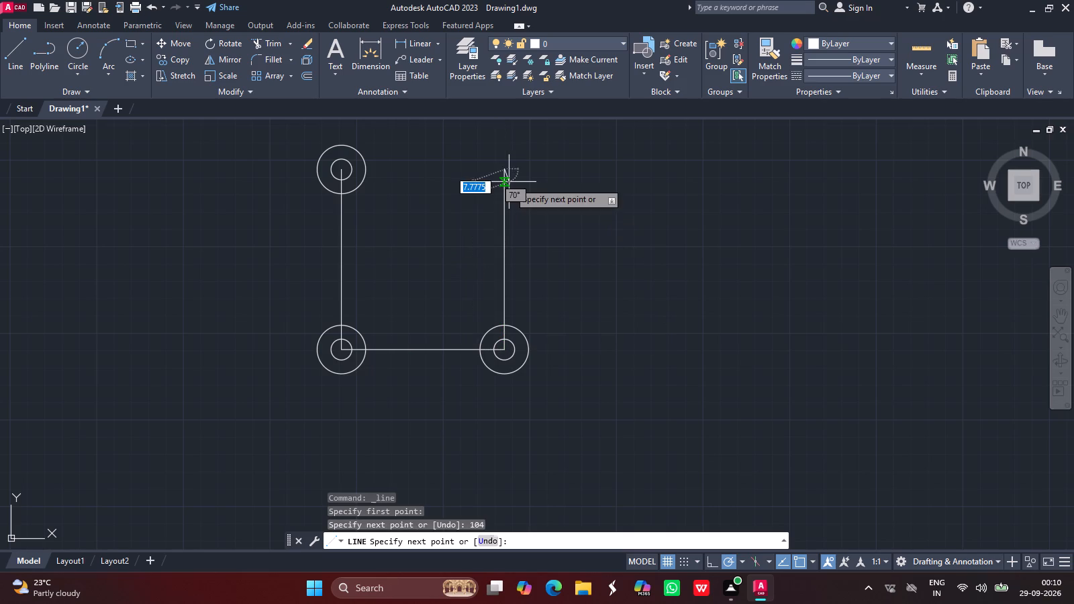
key(Return)
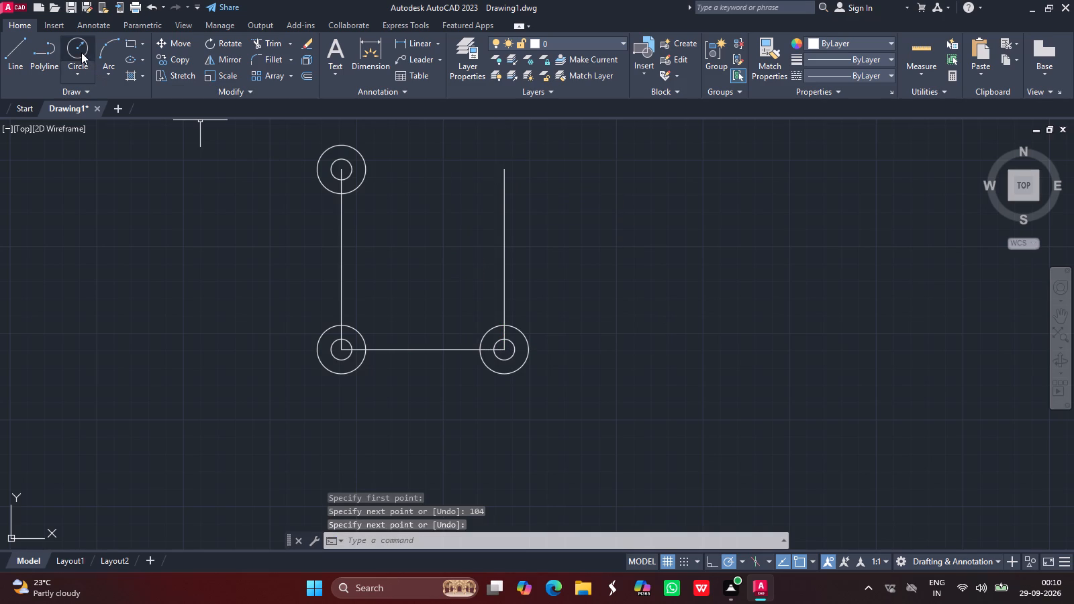
Draw a circle of radius 6 centred on the upper end of the right vertical line.
click(81, 52)
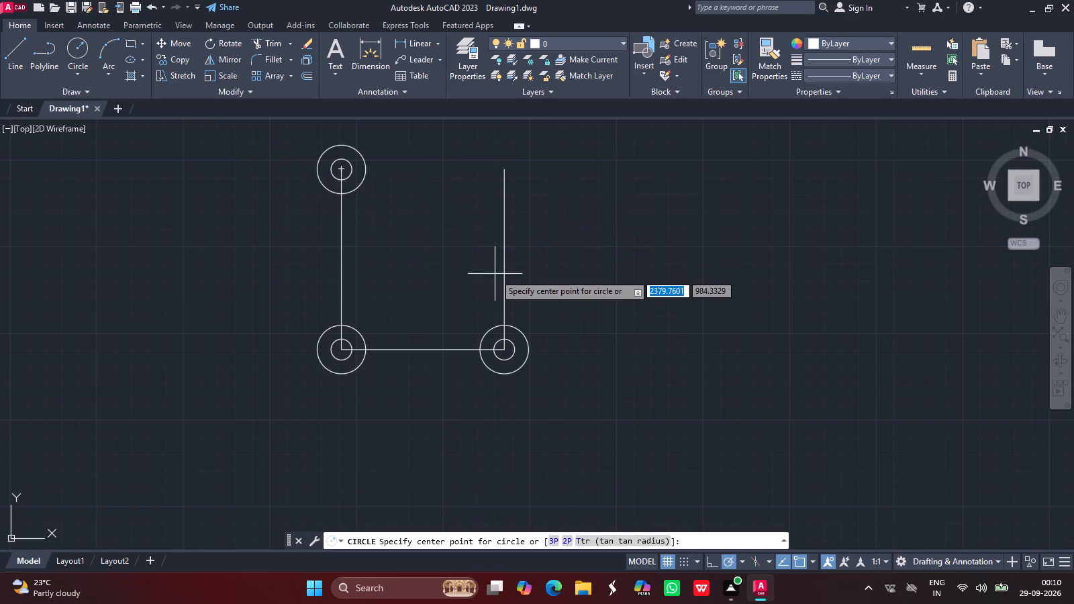
drag(506, 170, 458, 129)
key(6)
key(Return)
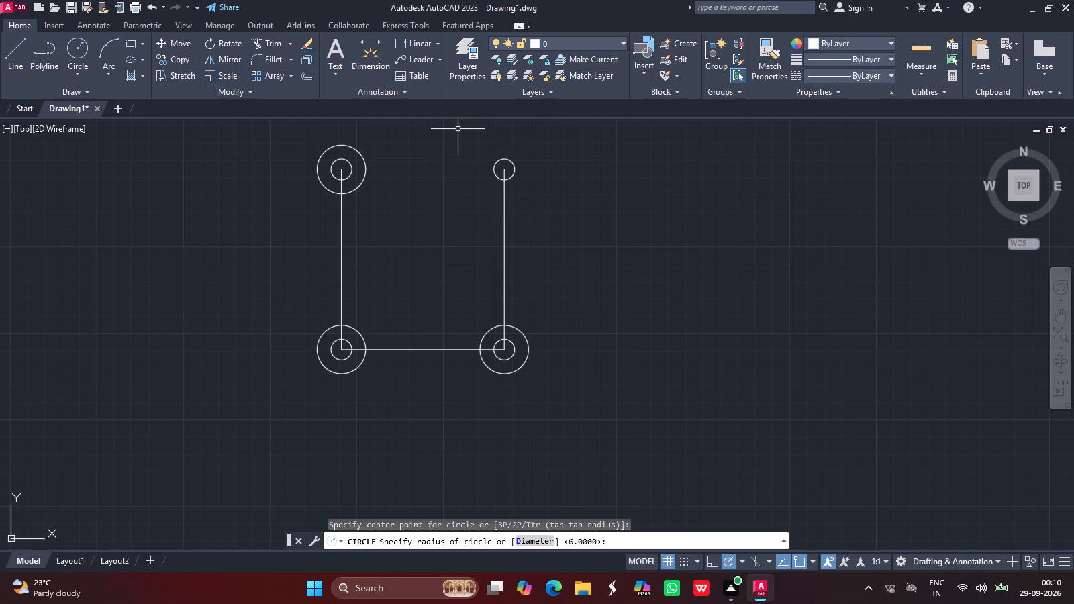
click(67, 52)
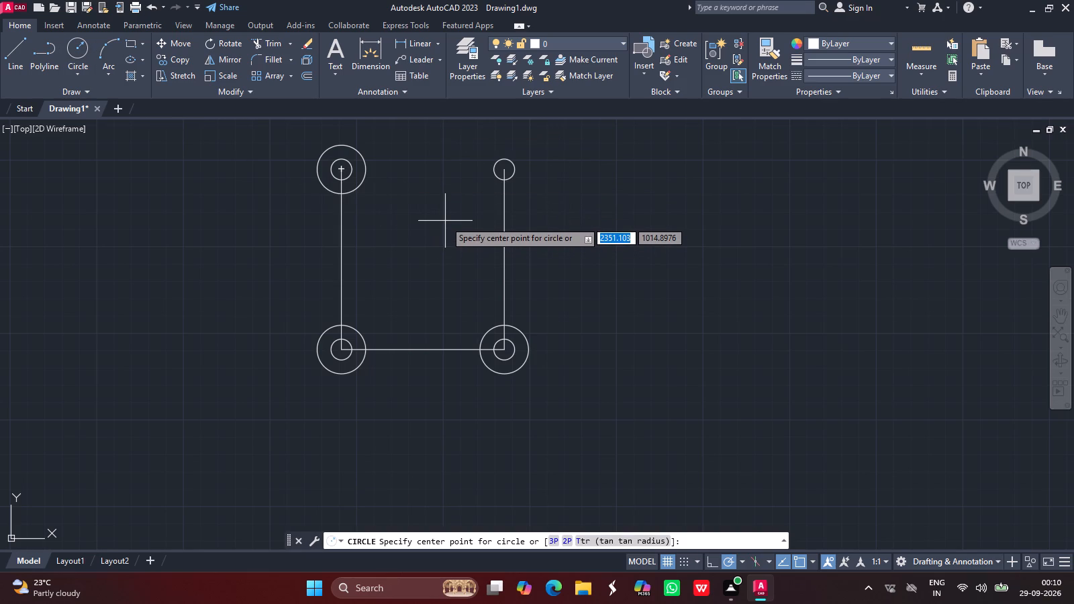
key(Escape)
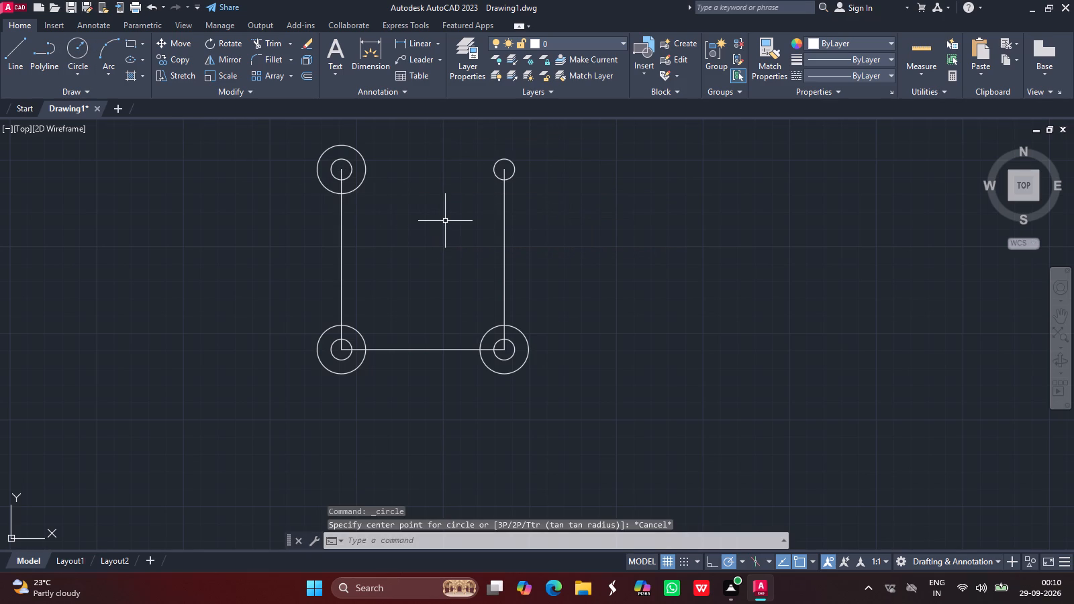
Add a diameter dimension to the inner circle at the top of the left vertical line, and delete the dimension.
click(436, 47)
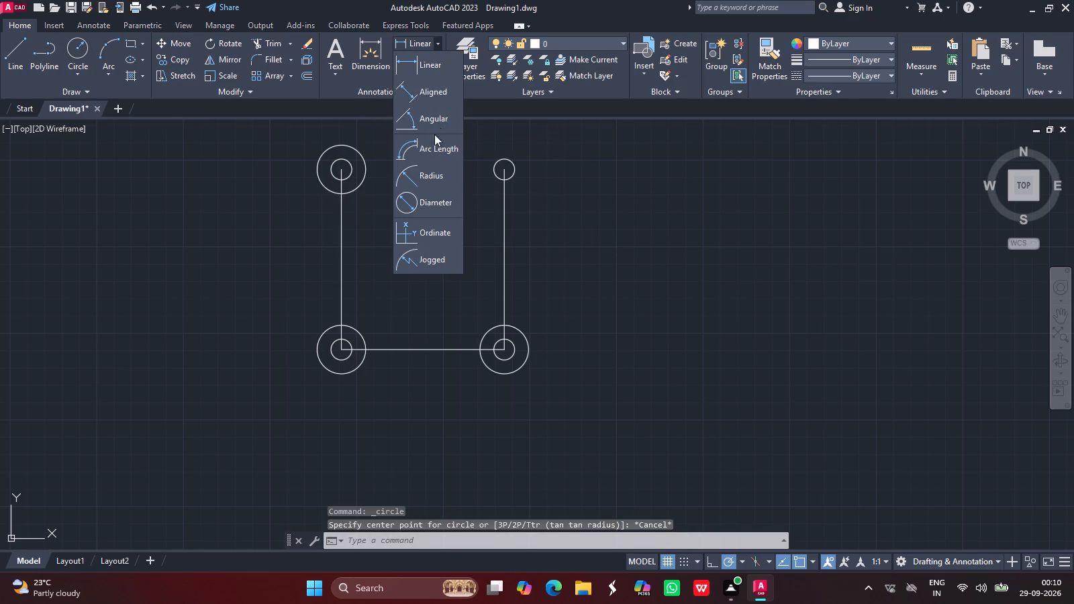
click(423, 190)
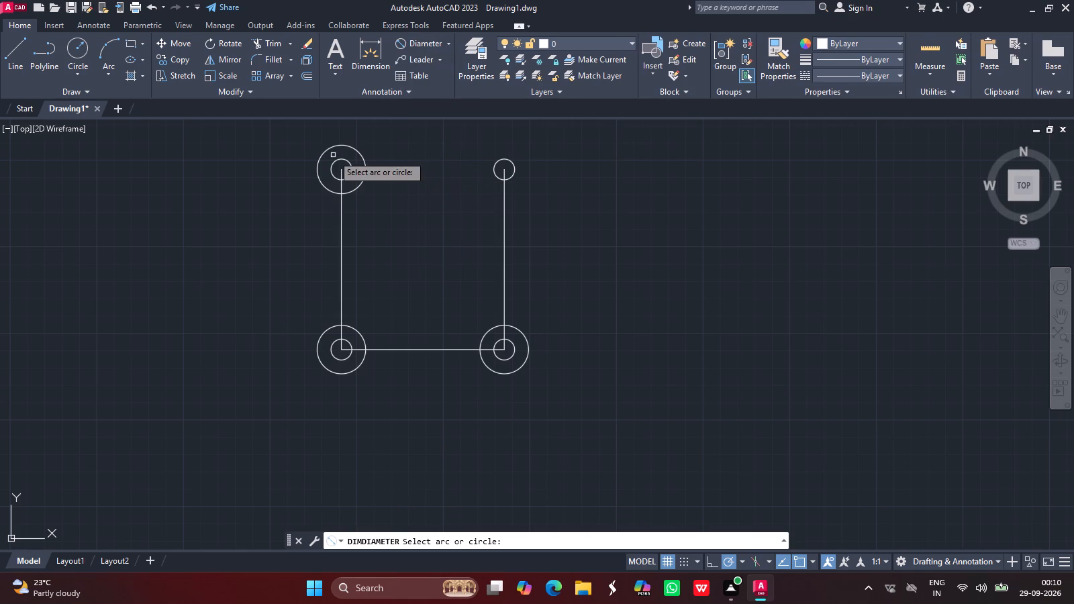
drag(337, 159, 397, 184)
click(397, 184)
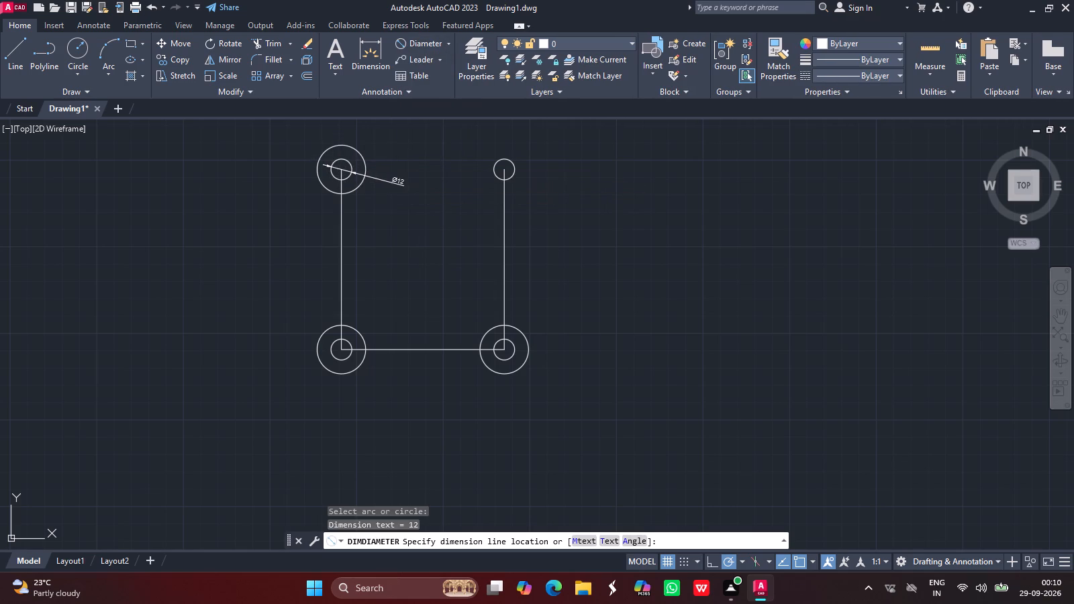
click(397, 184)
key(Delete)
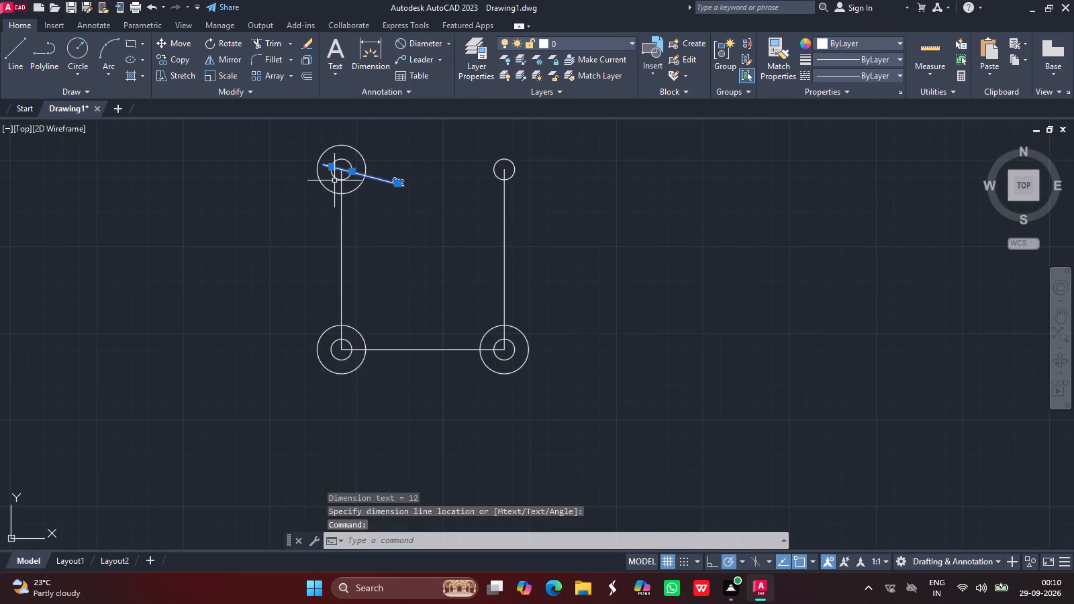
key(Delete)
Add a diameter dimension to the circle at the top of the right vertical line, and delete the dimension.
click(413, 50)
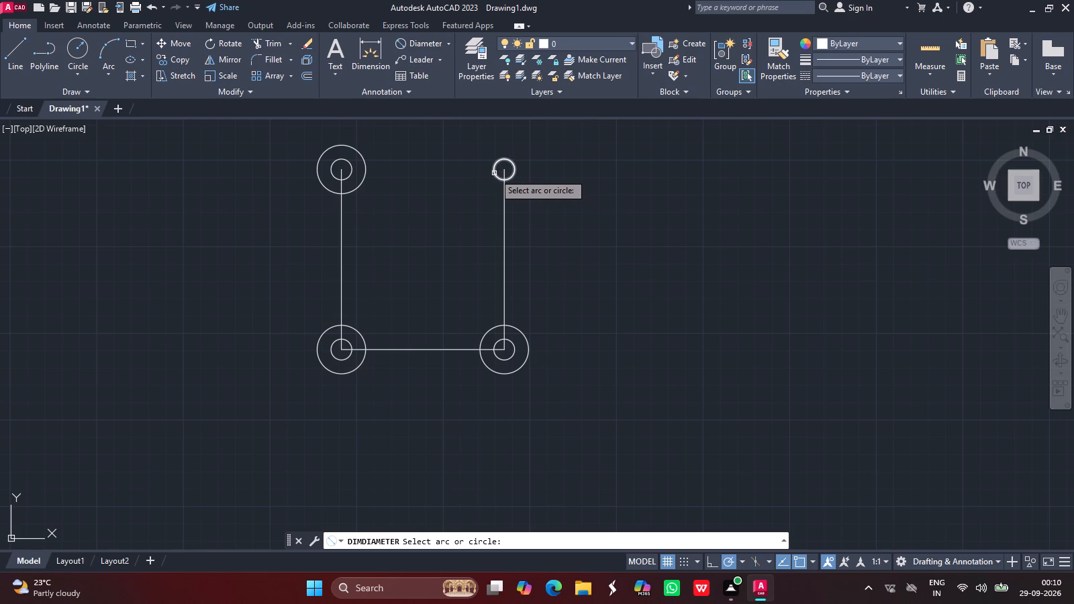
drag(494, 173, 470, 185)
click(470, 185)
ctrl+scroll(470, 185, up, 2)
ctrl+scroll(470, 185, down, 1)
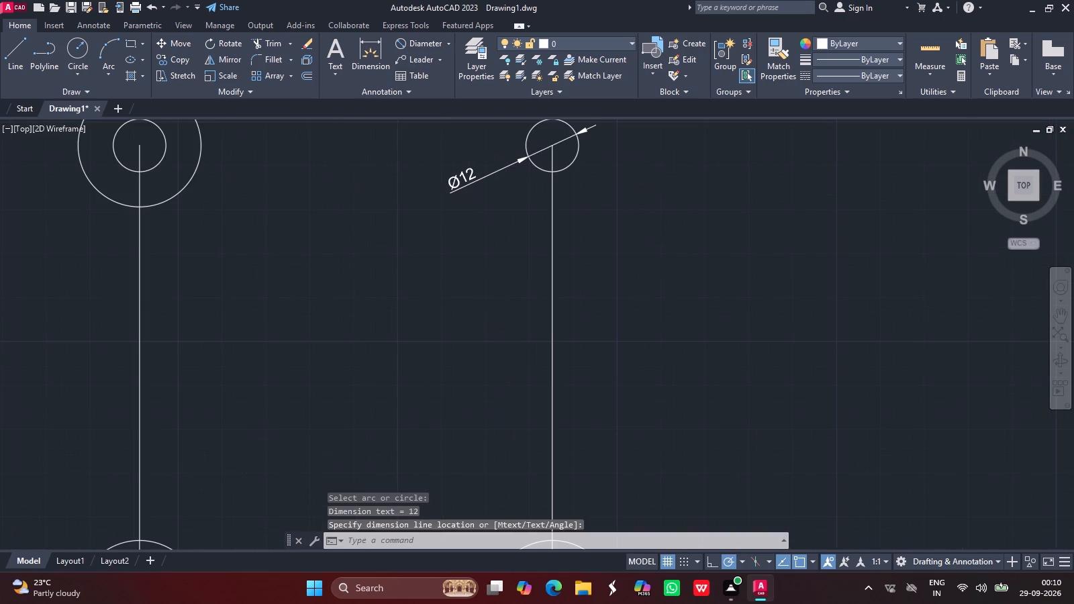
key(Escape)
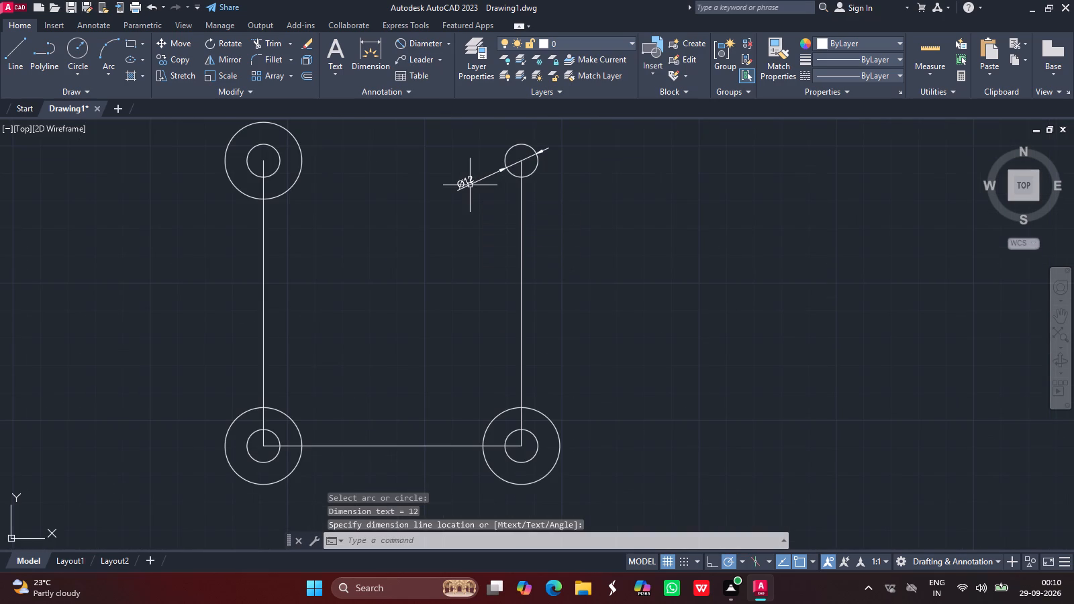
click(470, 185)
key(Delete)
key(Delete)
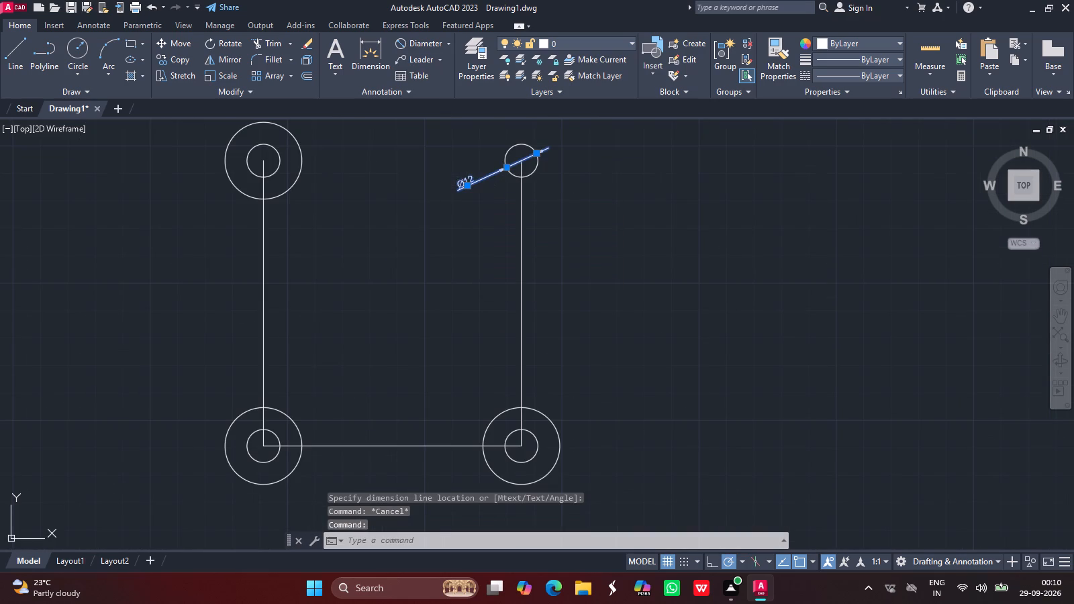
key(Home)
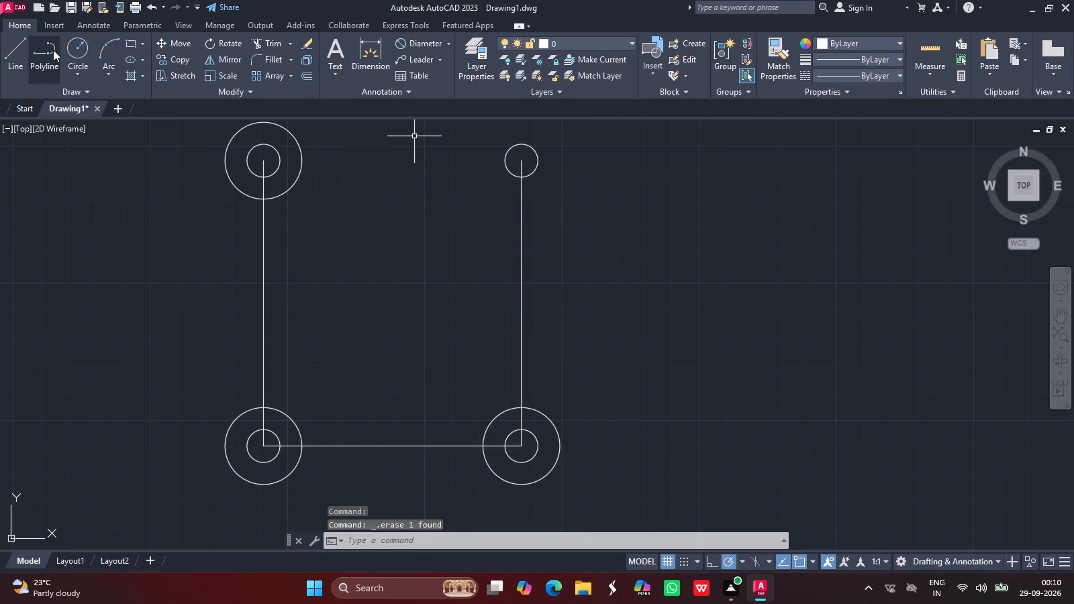
Draw a circle of radius 14 concentric with the small circle at the top of the right vertical line.
click(77, 46)
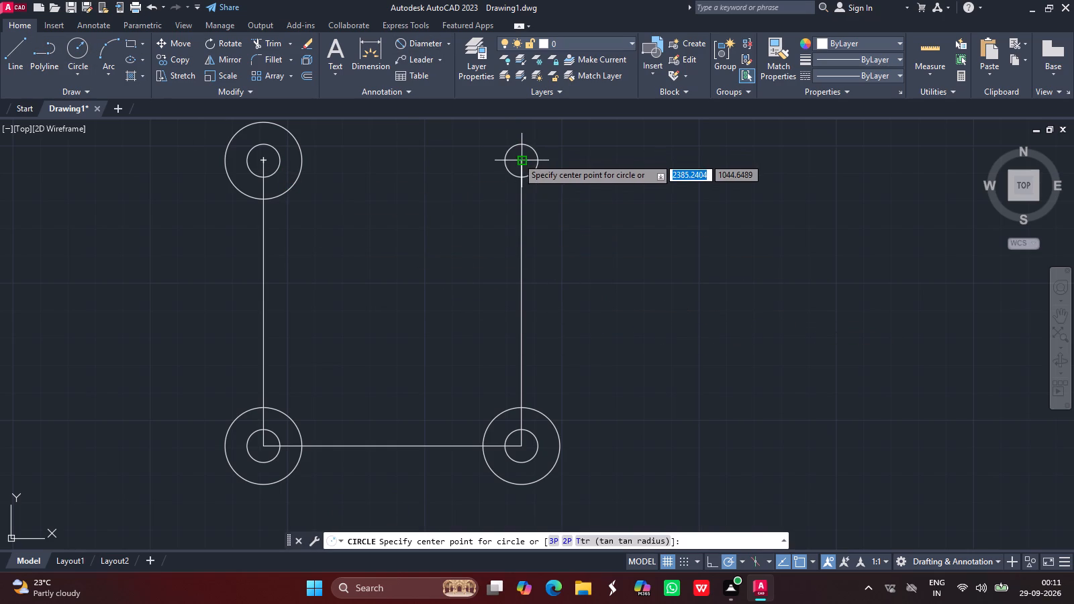
drag(518, 158, 467, 131)
key(1)
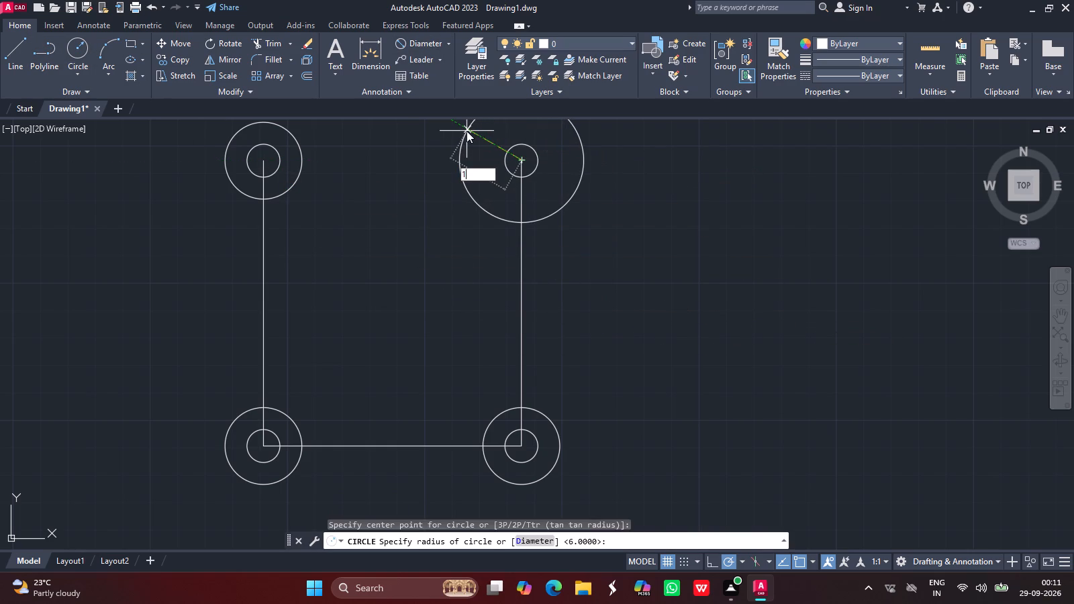
key(4)
key(Return)
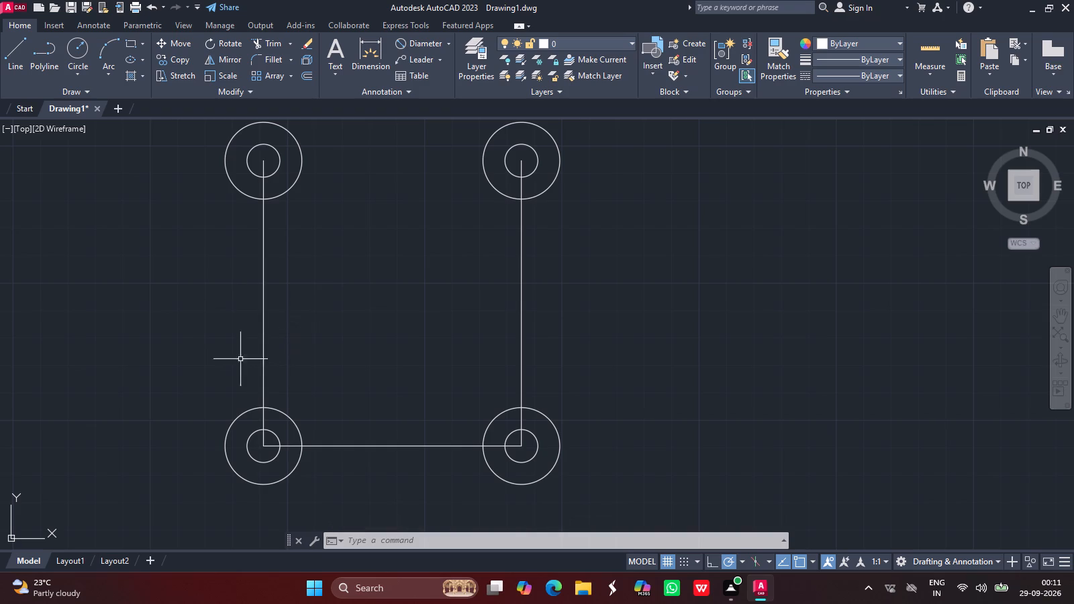
Draw a vertical line about 103 long going up from the midpoint of the bottom horizontal line.
click(16, 42)
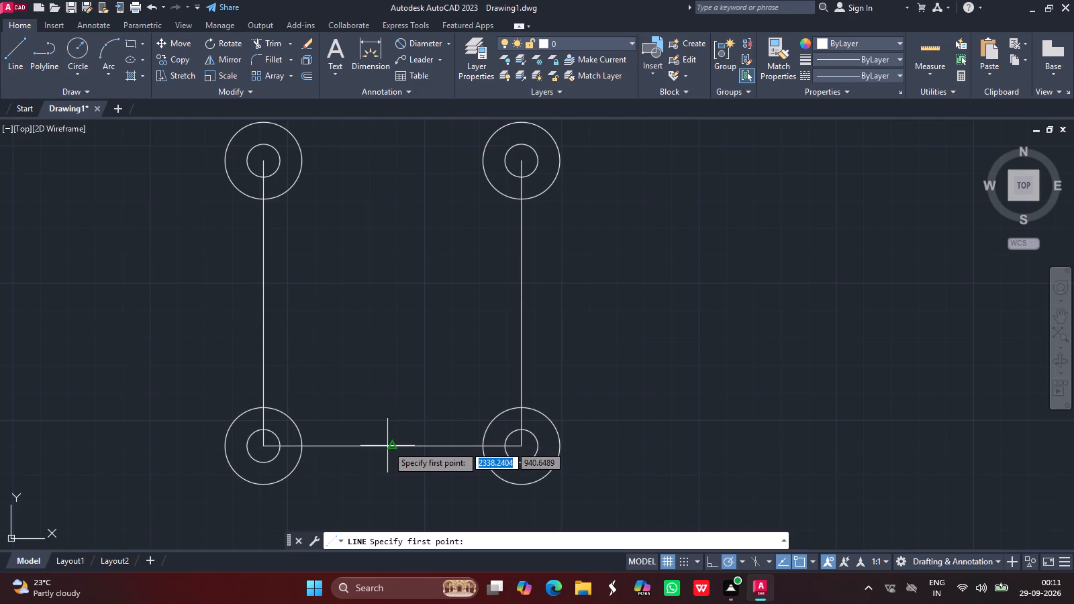
drag(394, 448, 366, 259)
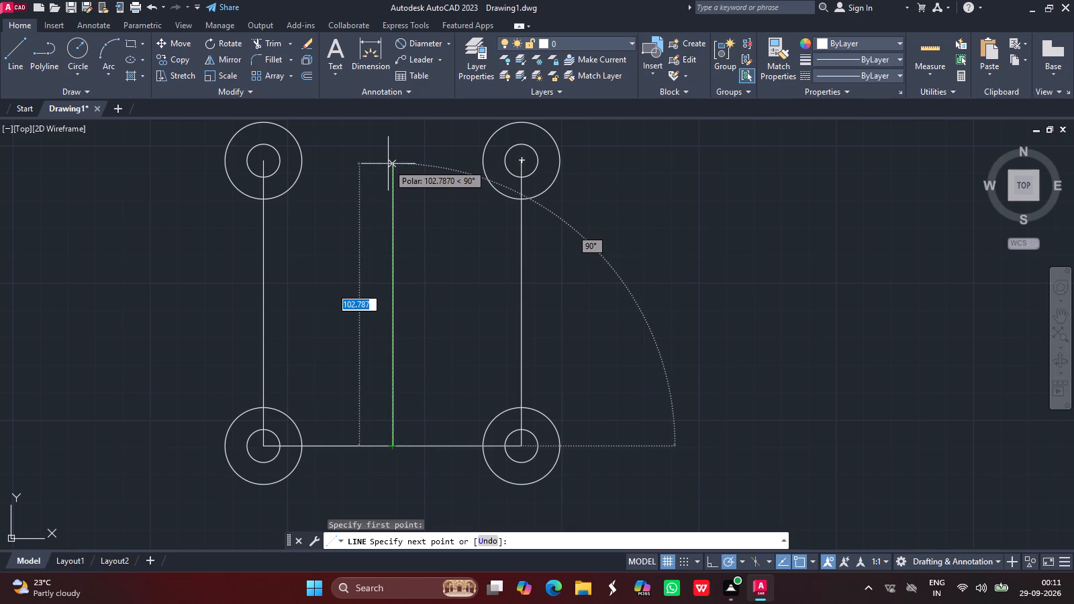
click(392, 164)
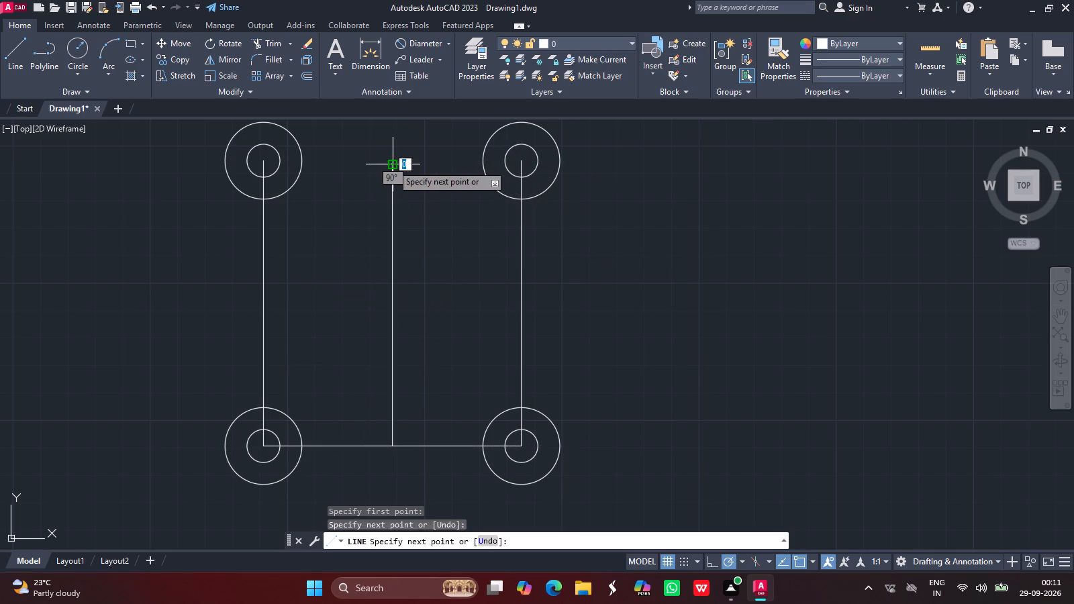
key(Return)
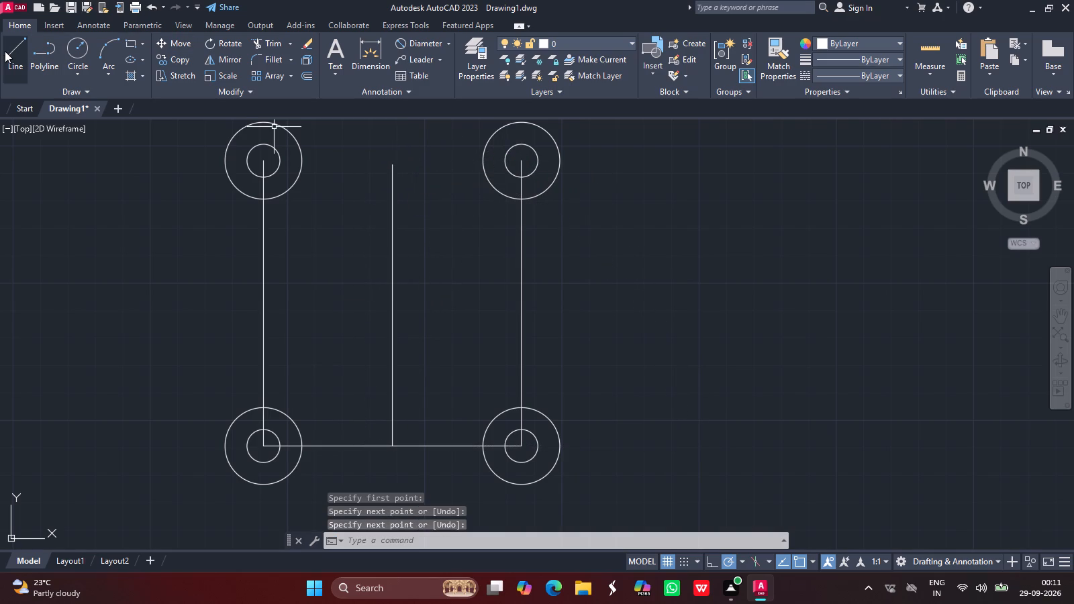
Draw a horizontal line from the midpoint of the central vertical line to the right vertical line.
click(7, 52)
click(9, 52)
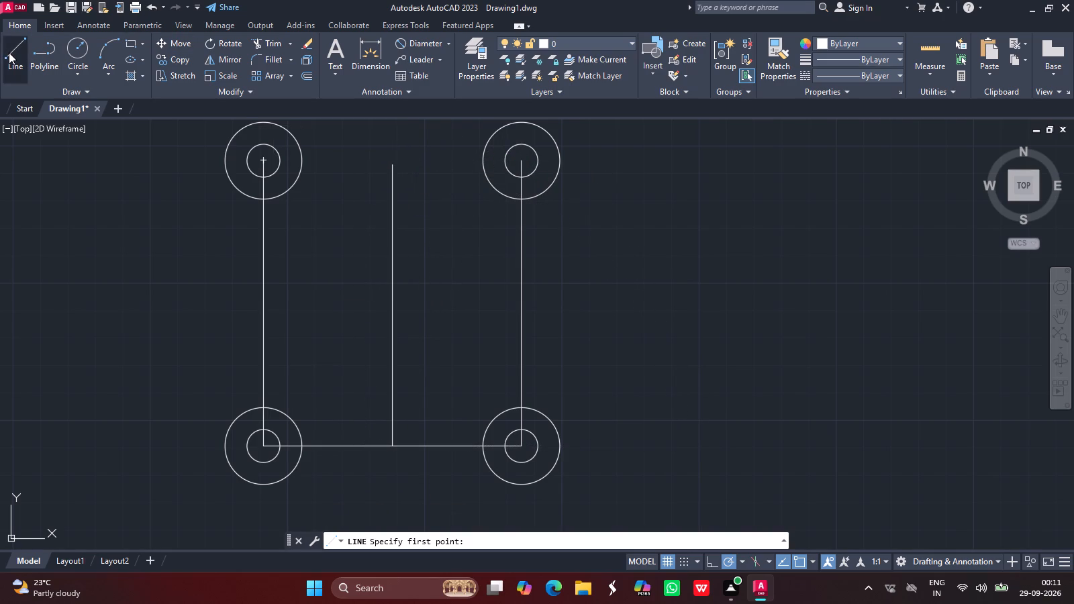
click(393, 303)
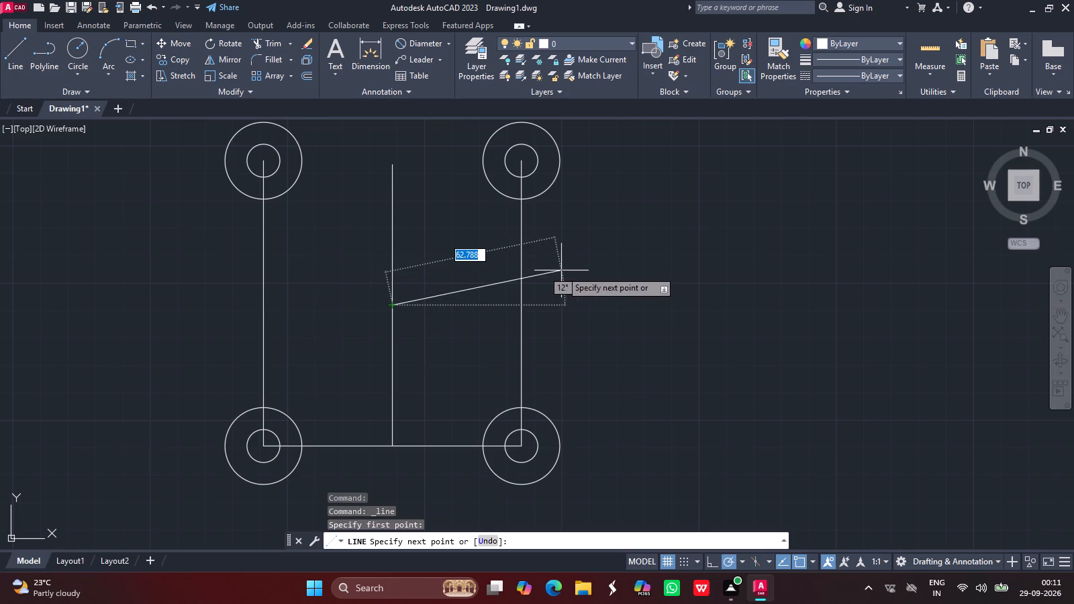
click(522, 304)
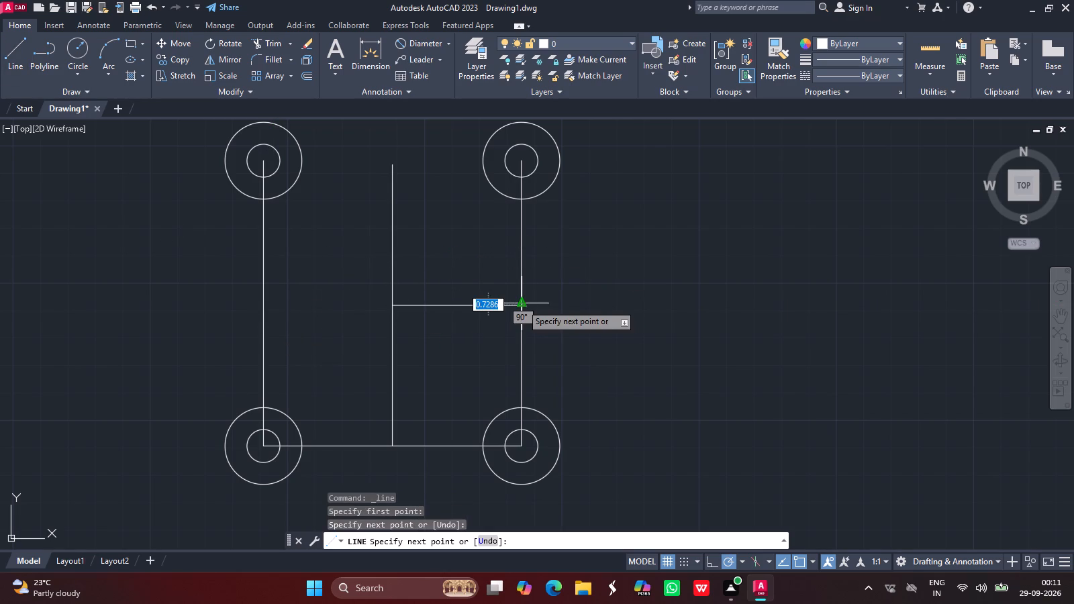
key(Return)
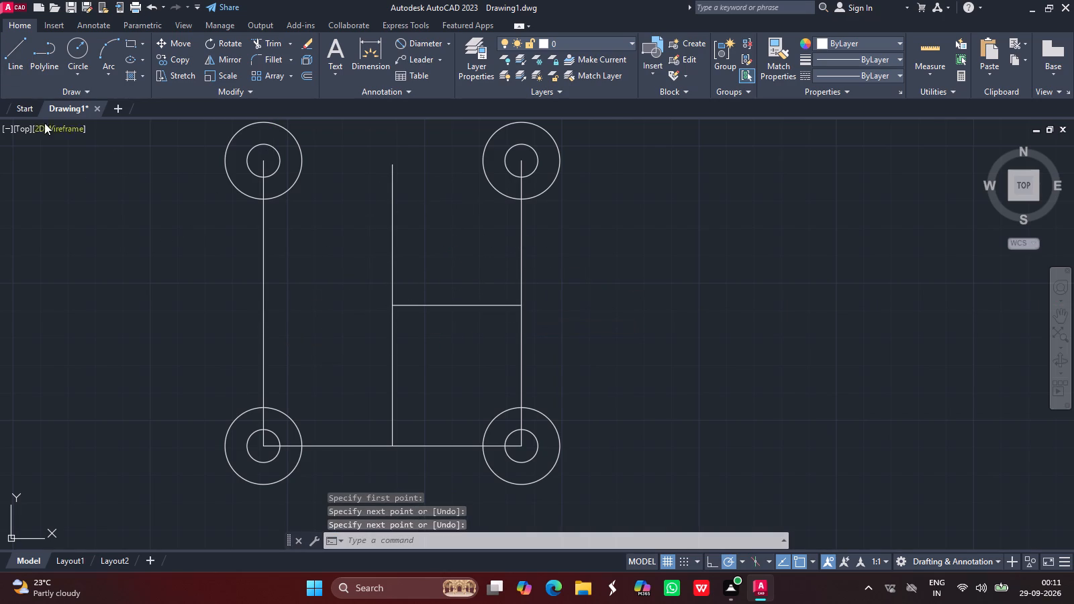
Draw a near-horizontal line from the midpoint of the central vertical line to the left vertical line.
drag(14, 62, 329, 340)
click(1, 49)
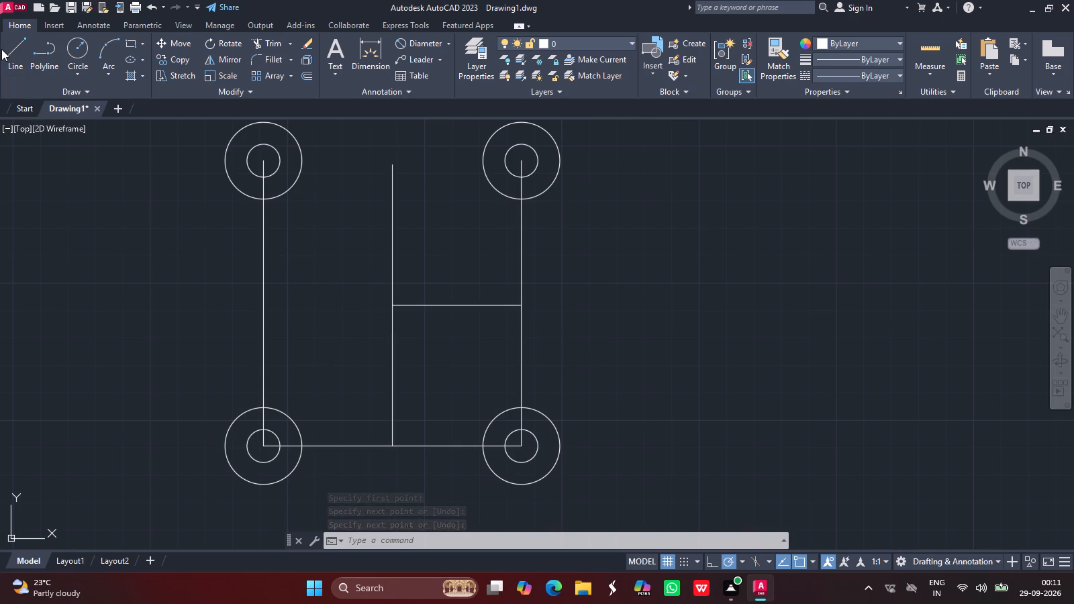
click(11, 46)
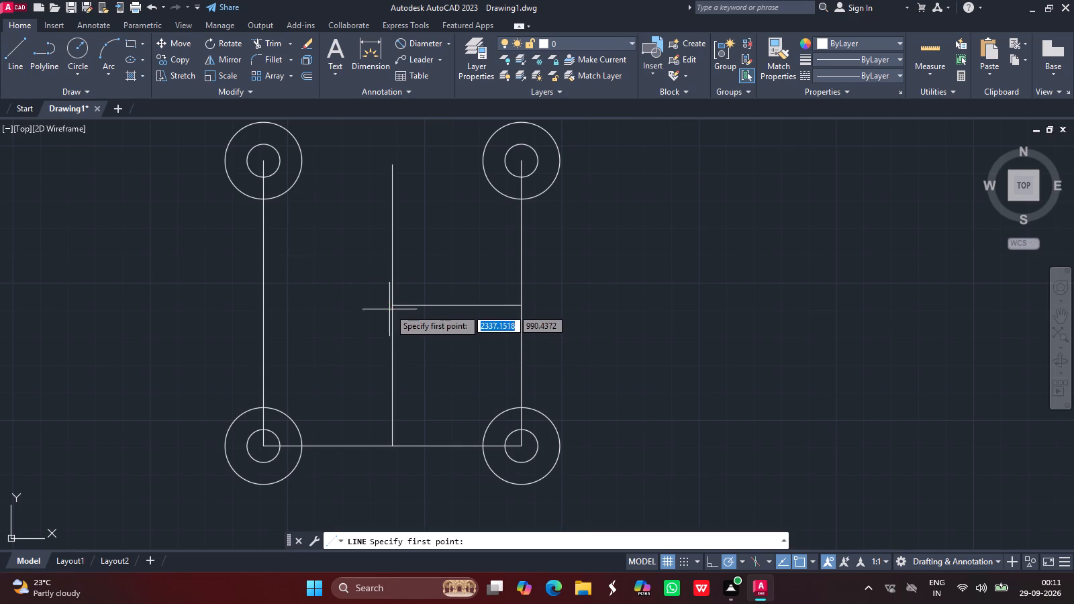
drag(389, 308, 264, 303)
click(264, 303)
key(Return)
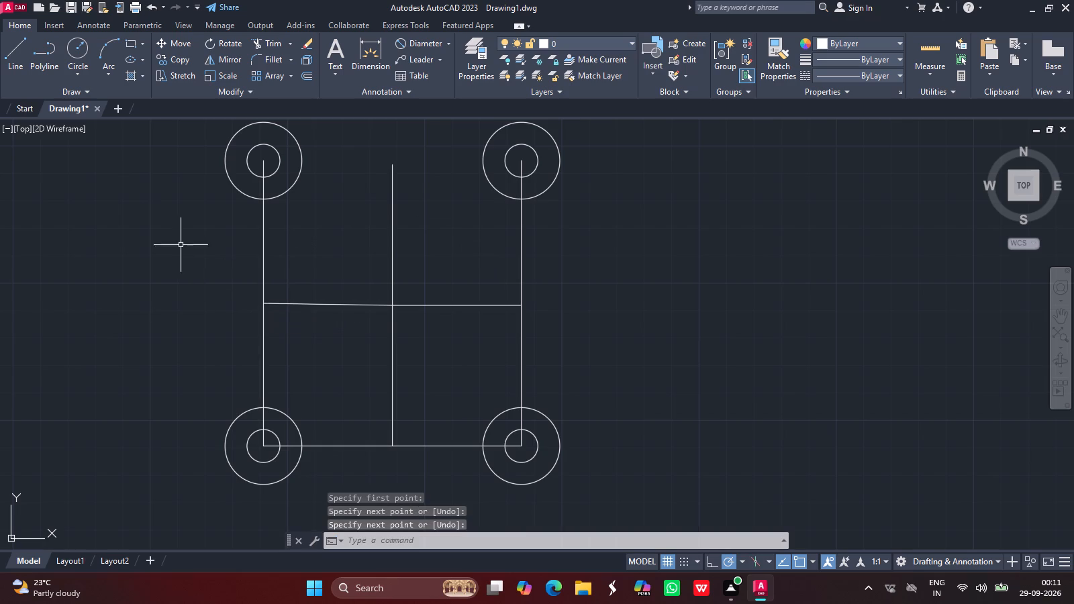
Draw a circle of diameter 85 centred where the central vertical and horizontal lines meet.
click(78, 44)
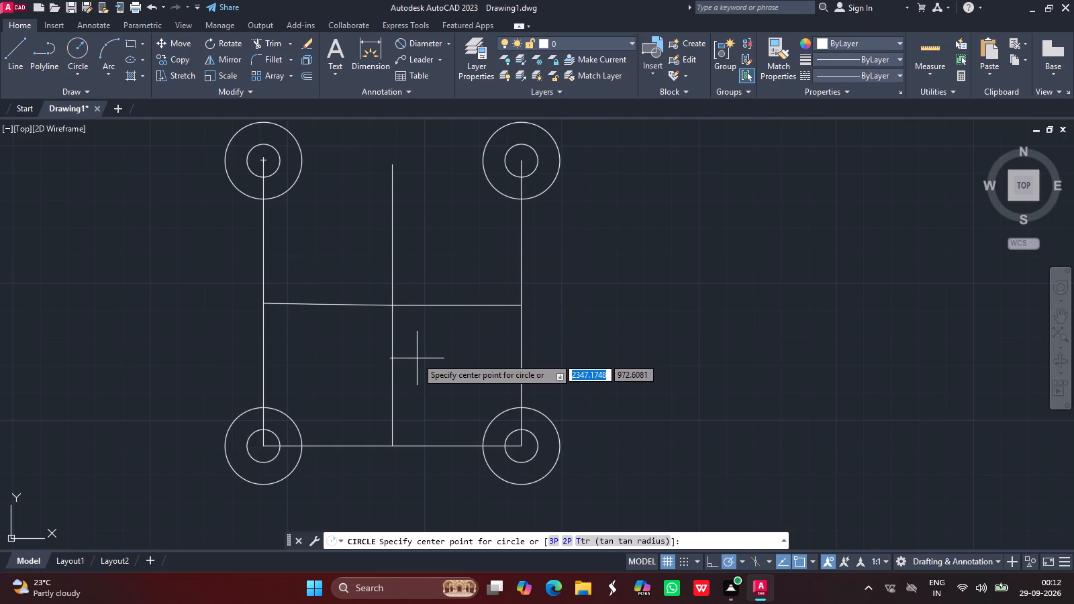
click(67, 70)
click(114, 128)
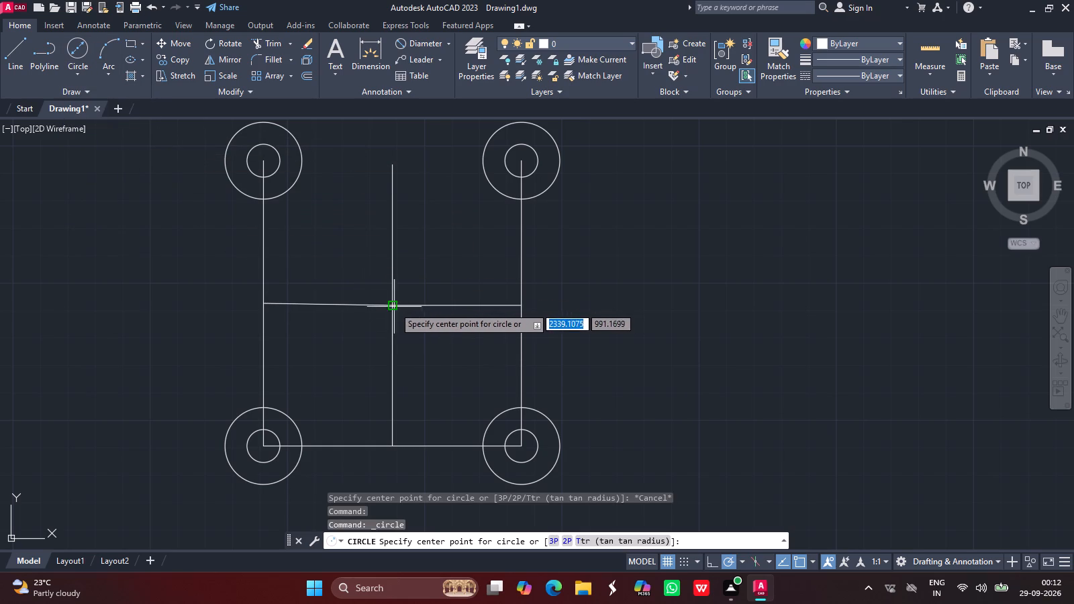
drag(391, 307, 344, 268)
key(8)
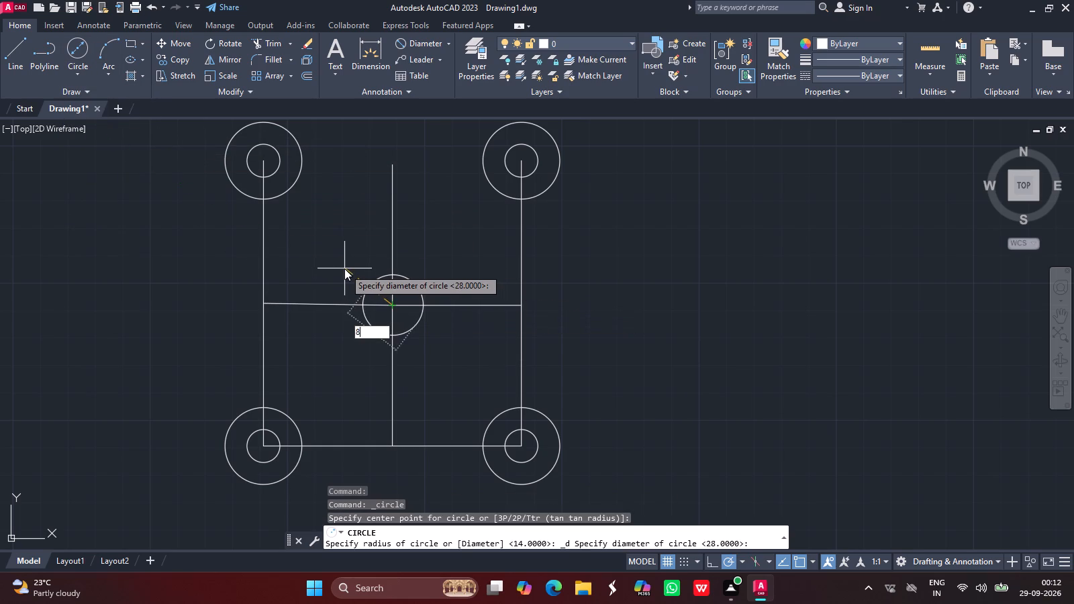
key(5)
key(Return)
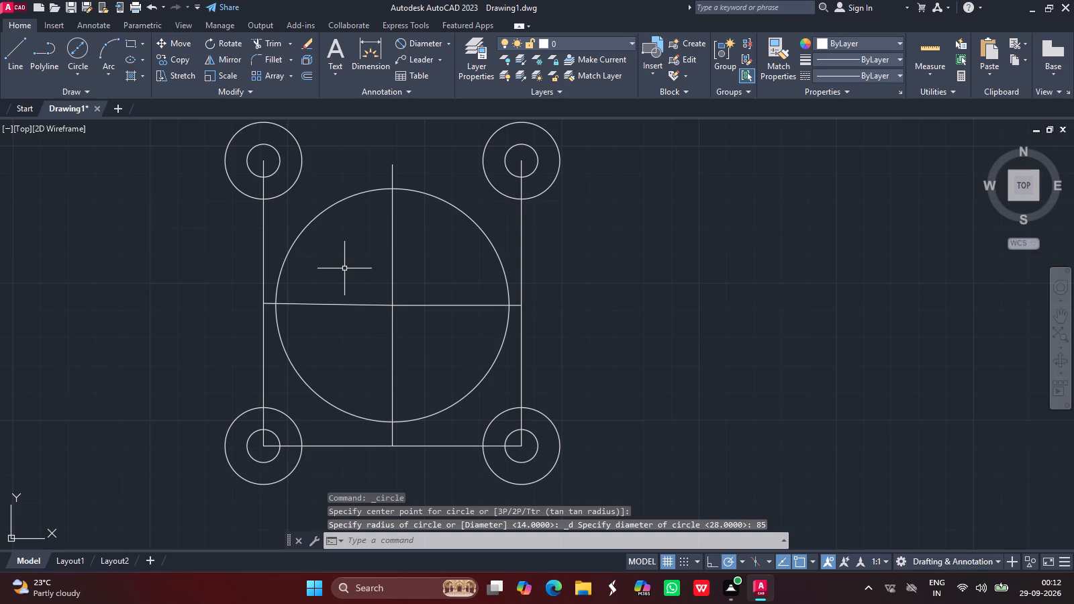
Draw a concentric circle of diameter 62 inside the diameter 85 circle.
click(81, 51)
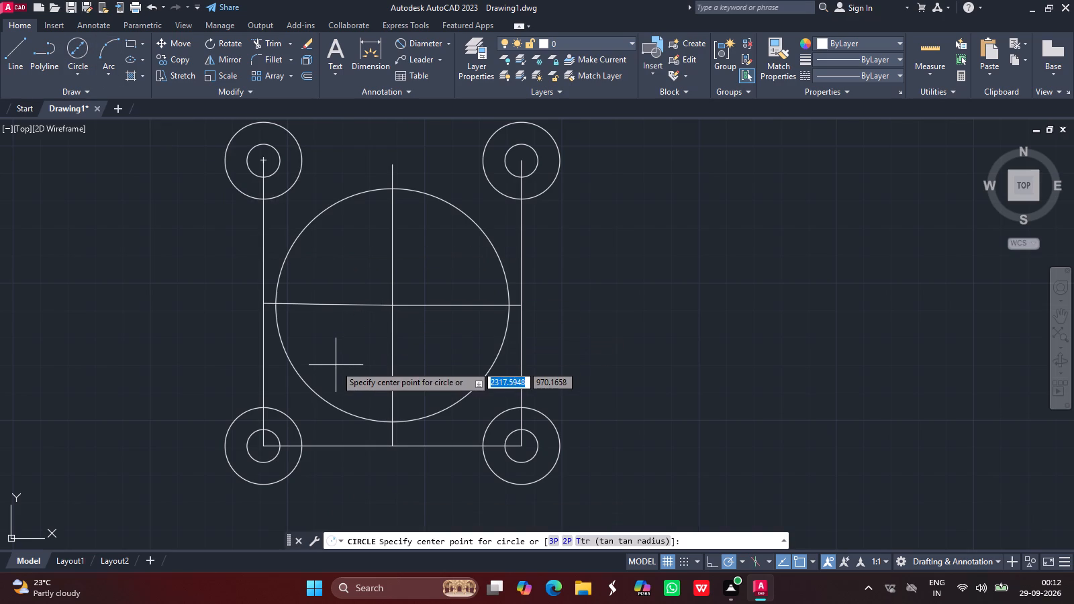
drag(391, 303, 318, 248)
text(62)
key(Return)
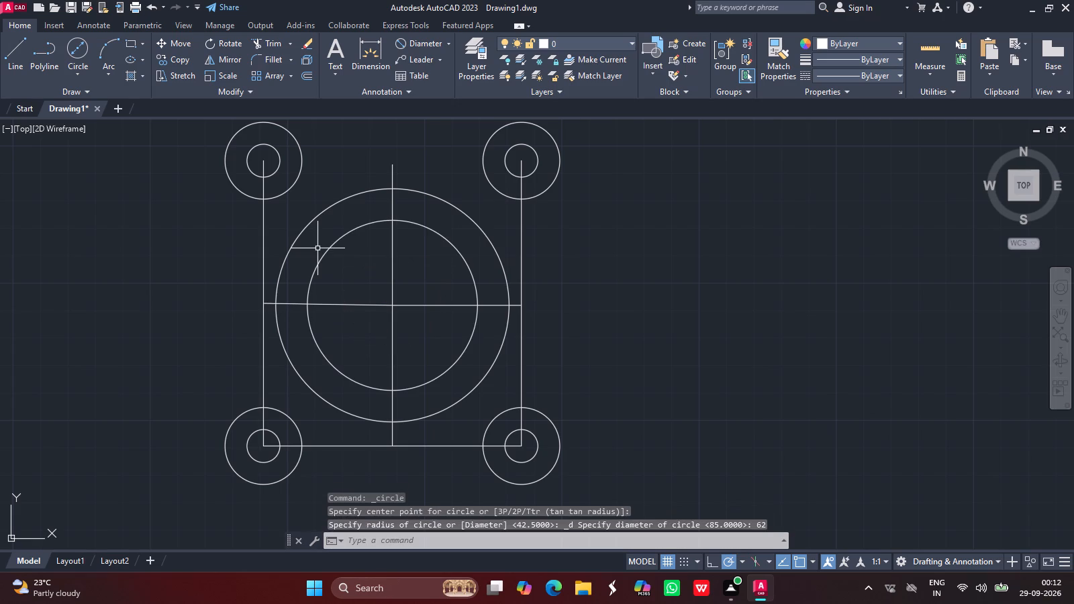
Draw a circle of diameter 32 at the same centre as the two large circles.
click(73, 47)
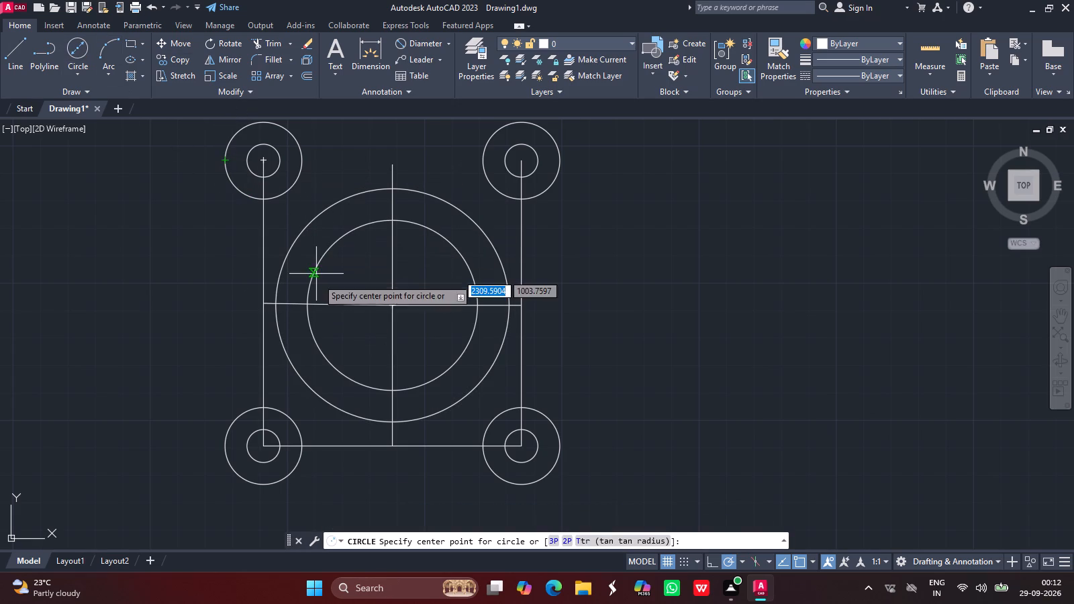
drag(393, 305, 348, 282)
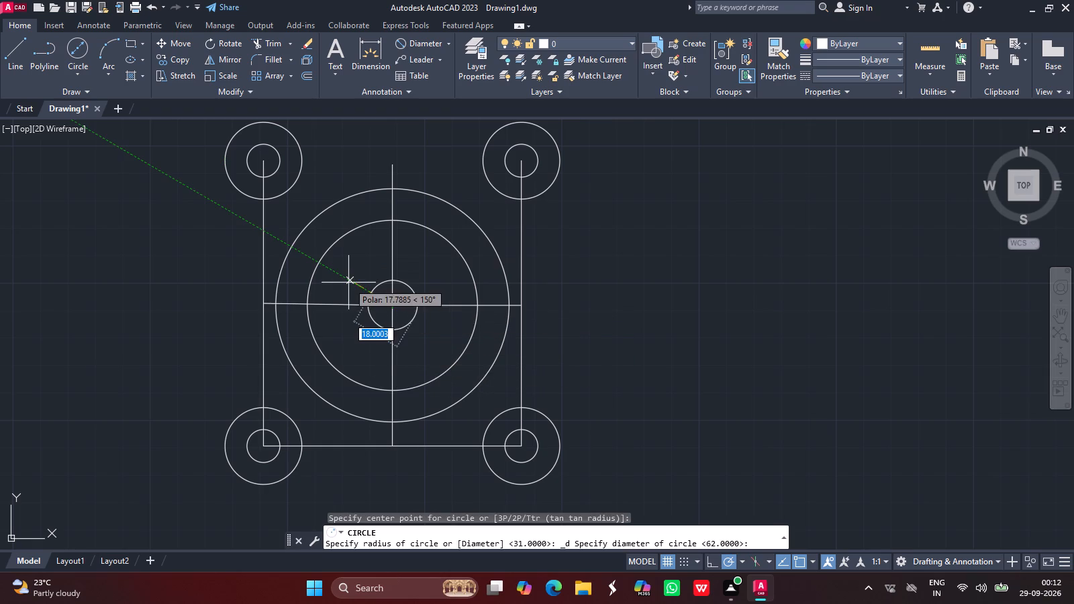
text(32)
key(Return)
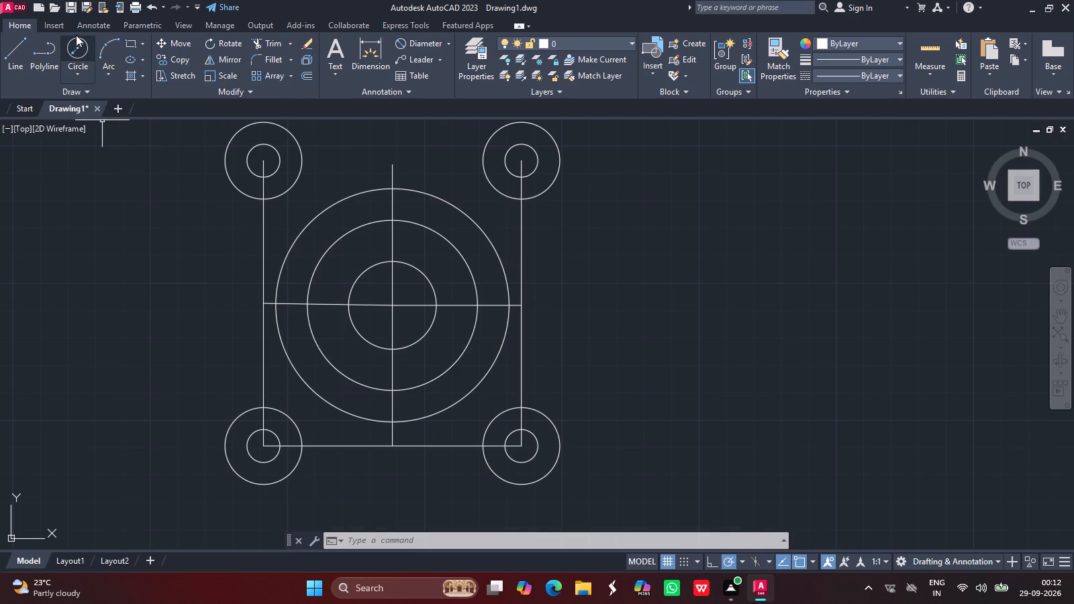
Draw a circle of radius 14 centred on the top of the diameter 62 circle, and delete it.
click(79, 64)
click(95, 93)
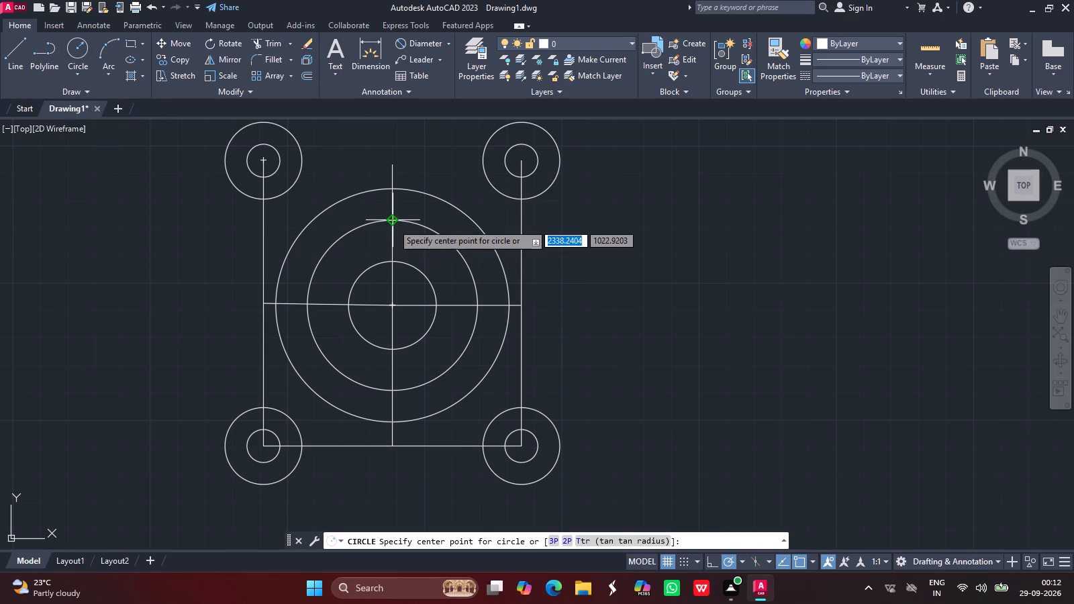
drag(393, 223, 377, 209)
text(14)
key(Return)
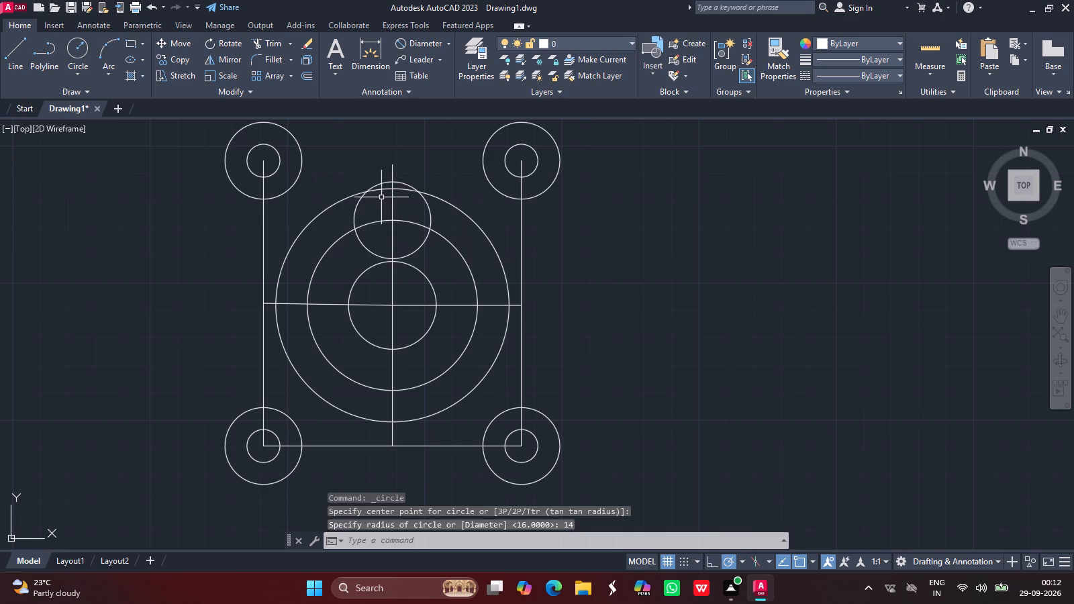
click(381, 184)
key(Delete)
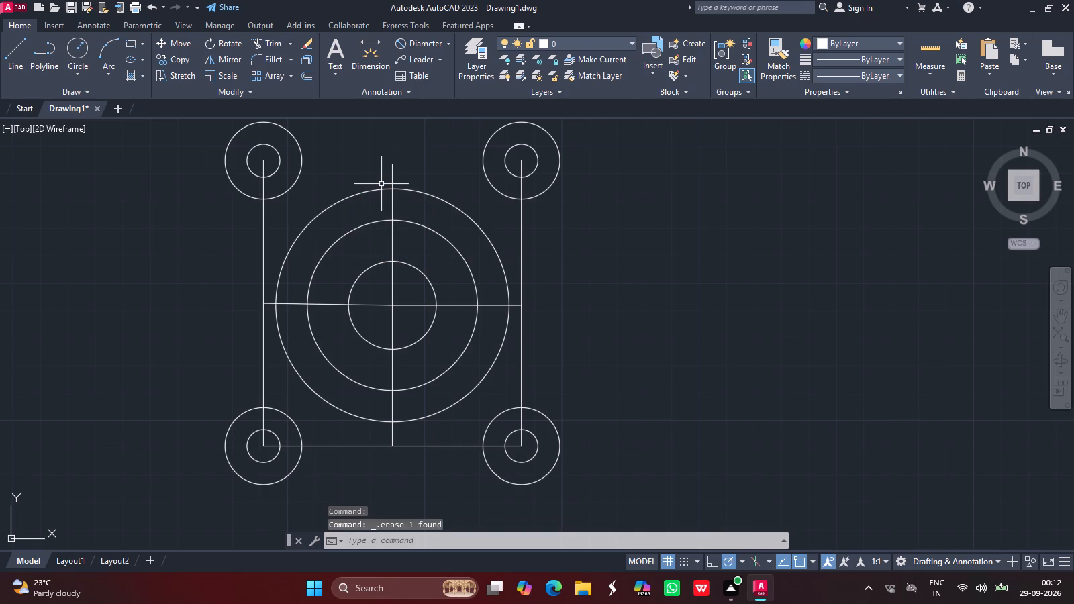
Draw a circle of diameter 14 centred on the top quadrant of the diameter 62 circle.
click(81, 72)
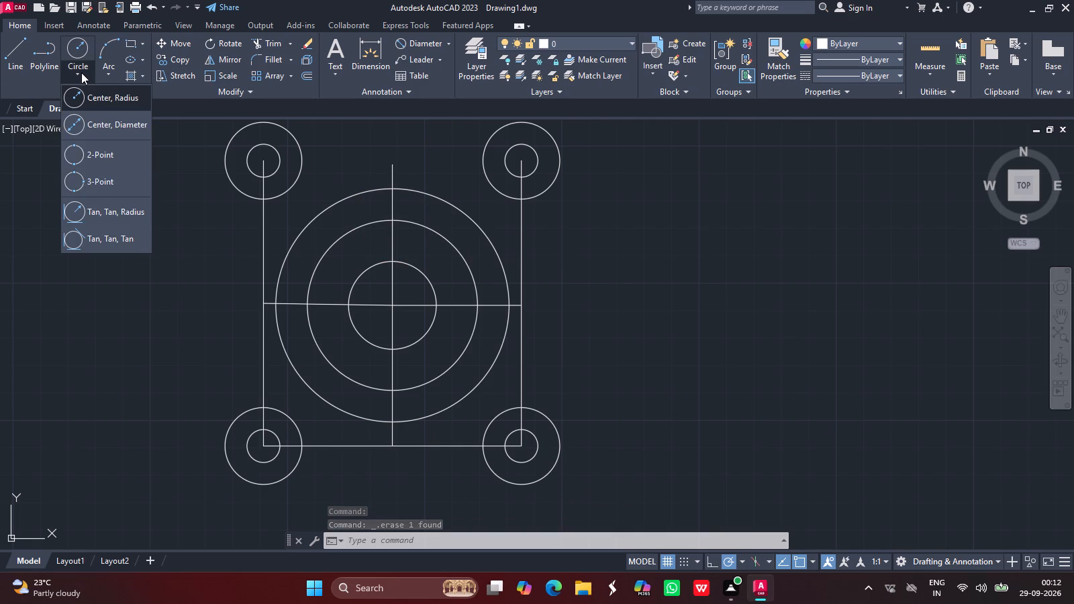
click(107, 126)
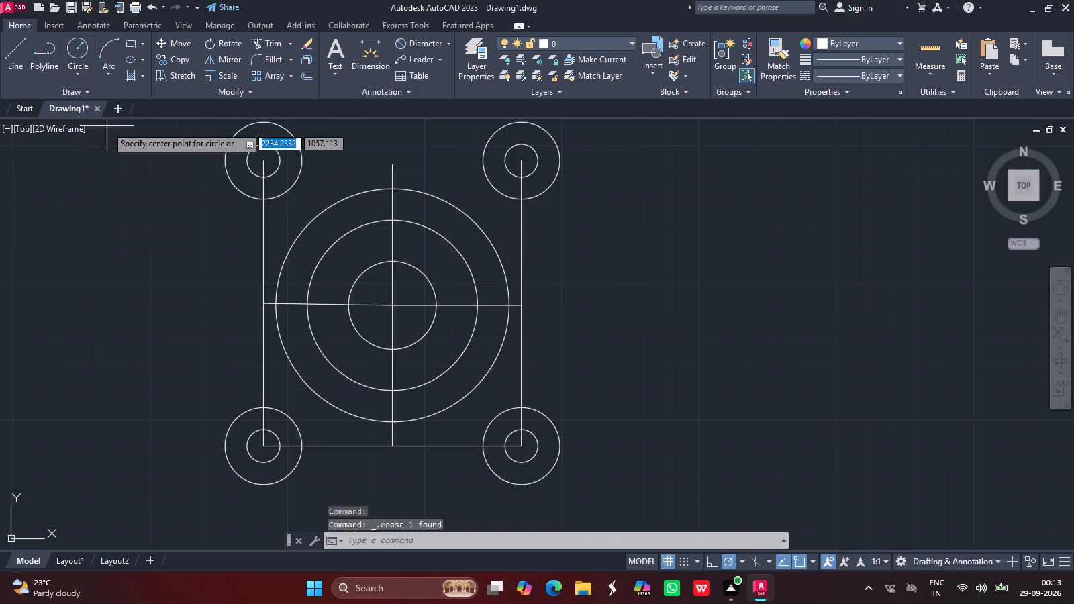
drag(391, 223, 390, 221)
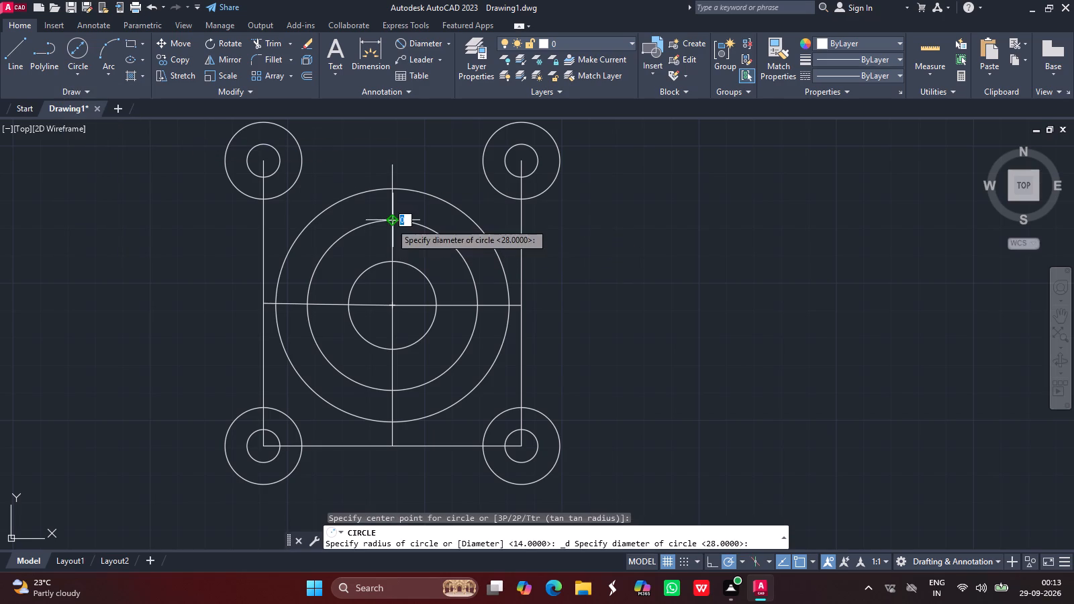
drag(390, 221, 371, 208)
text(14)
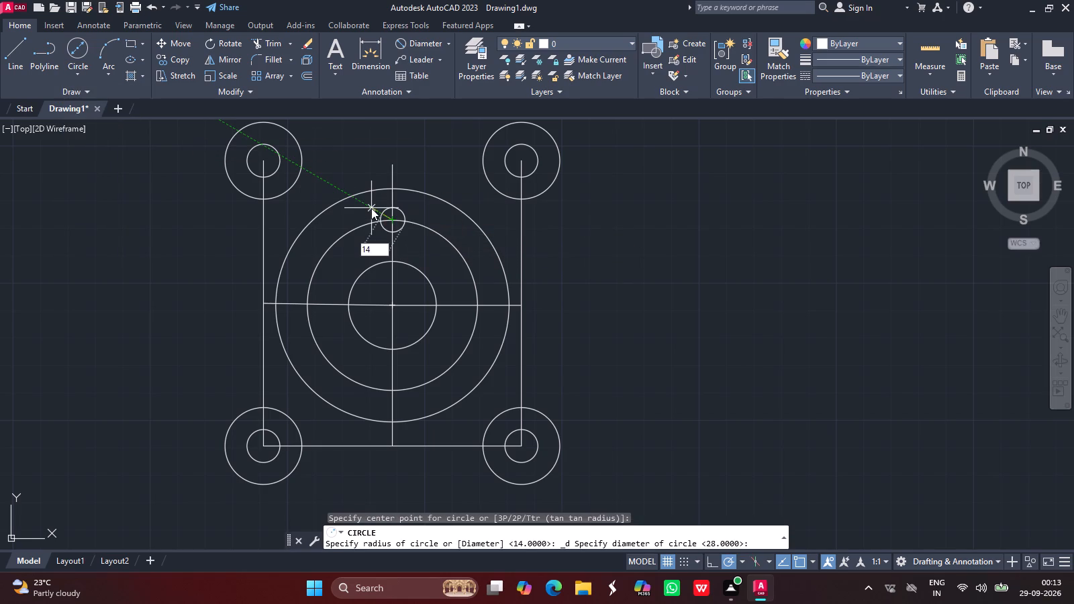
key(Return)
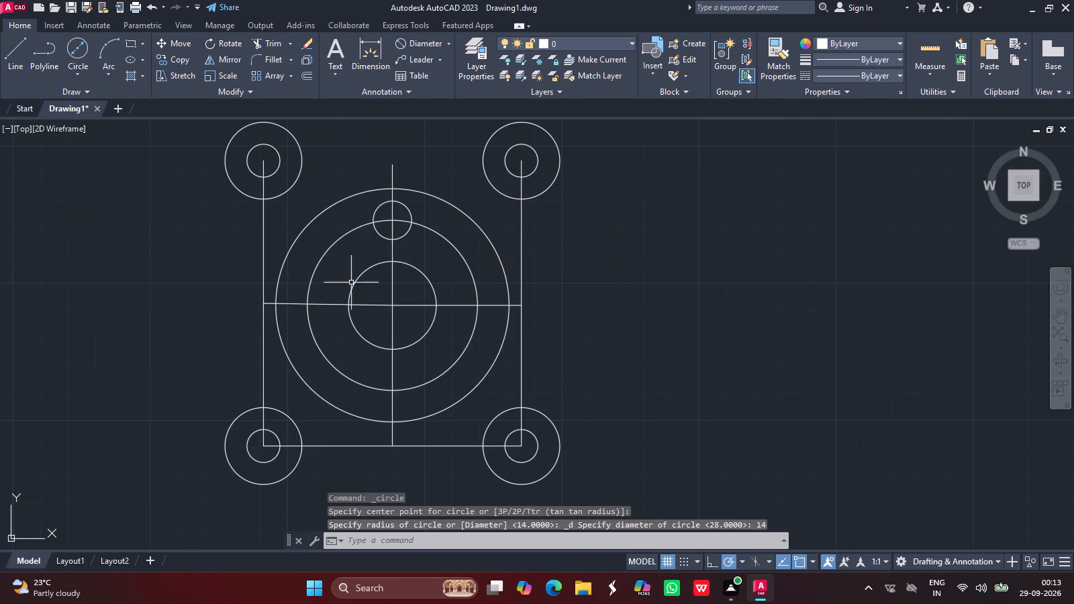
Polar array the diameter 14 circle about the centre of the concentric circles, with 6 items filling 360 degrees.
click(290, 72)
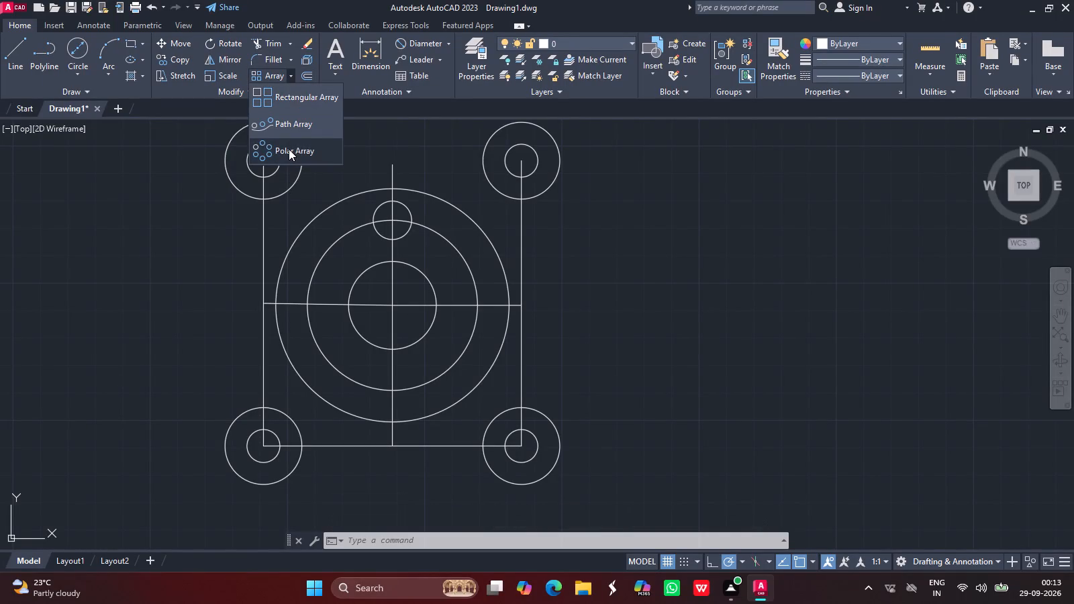
click(289, 149)
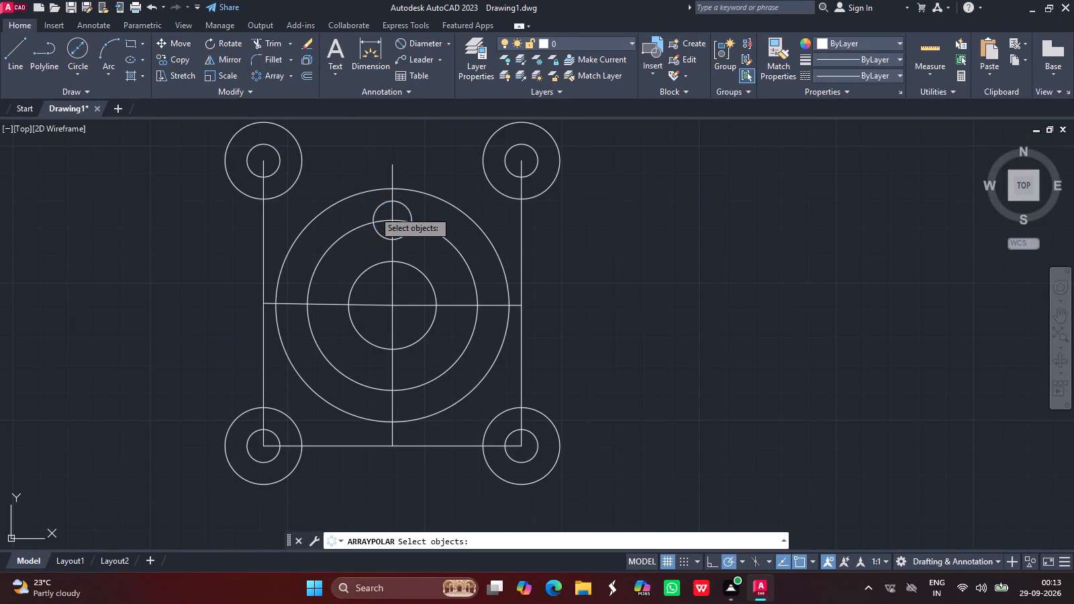
click(374, 211)
key(Return)
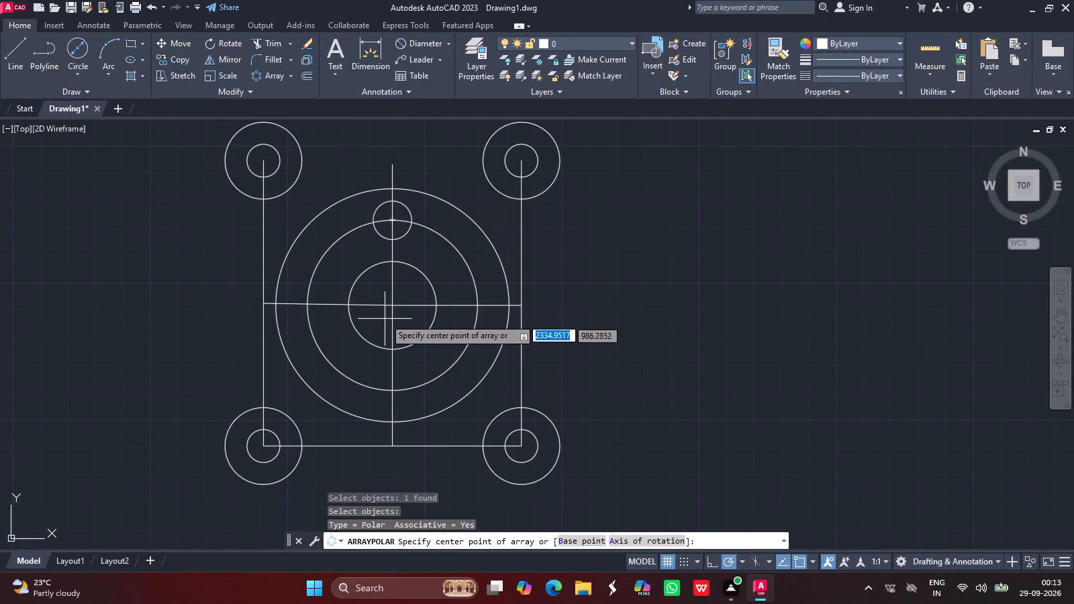
click(393, 304)
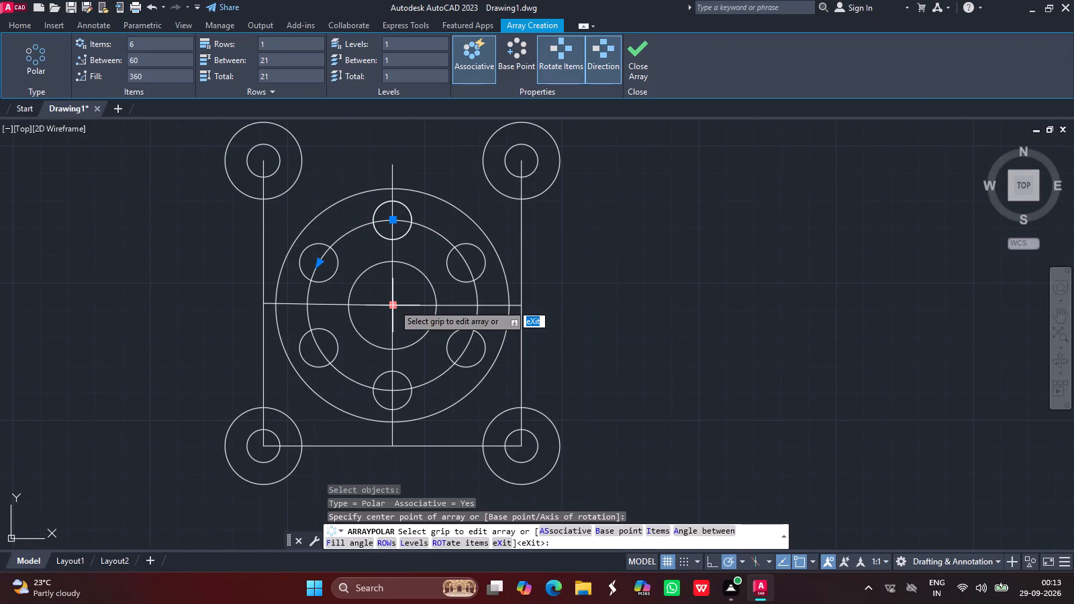
key(Return)
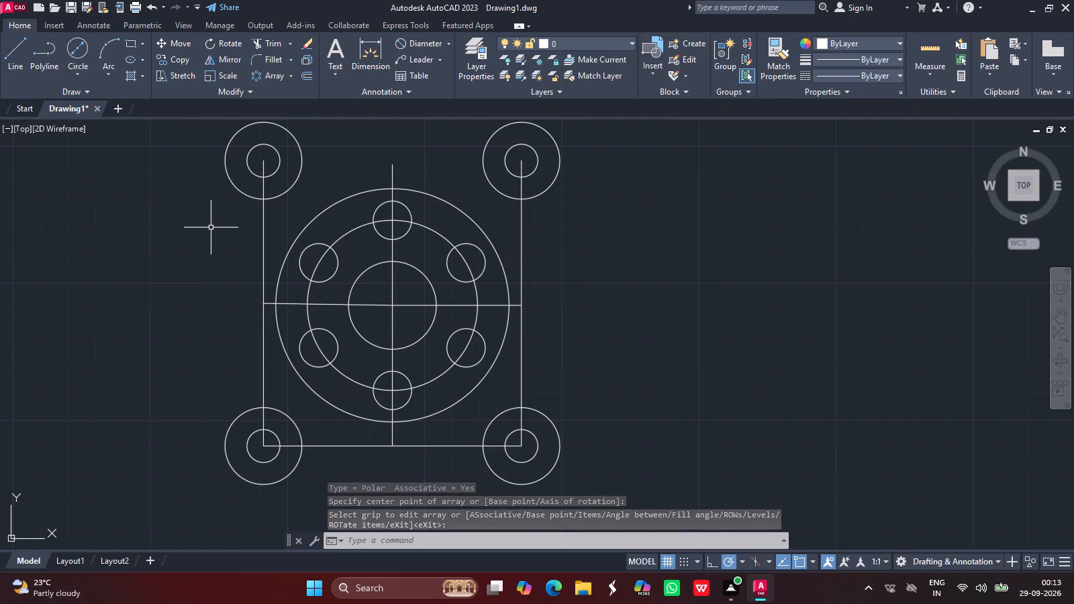
Draw a line from the common centre through the upper-left arrayed circle to its outer edge.
click(14, 52)
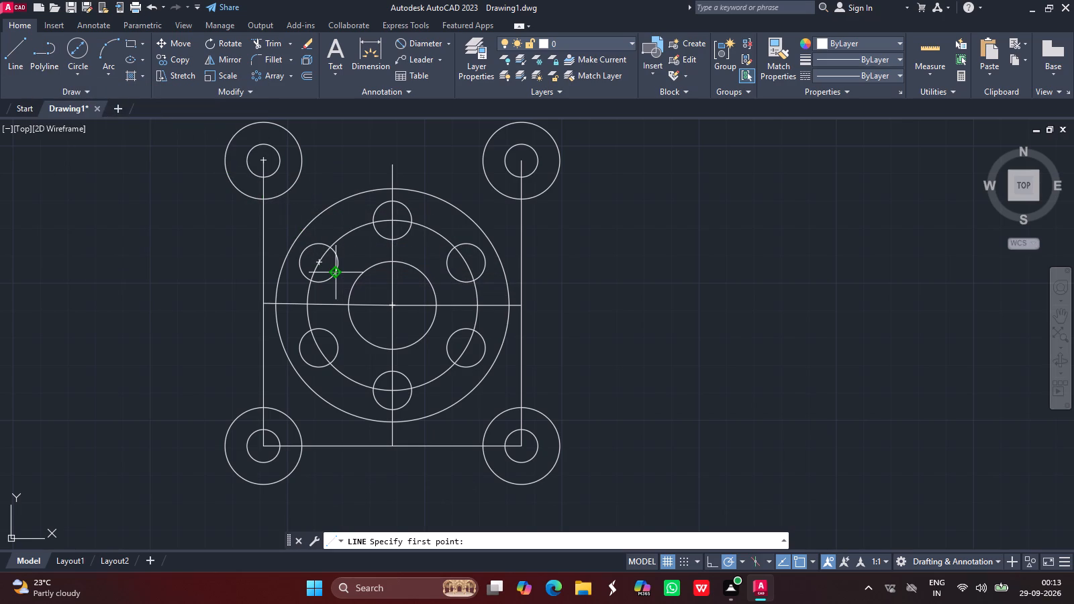
key(Escape)
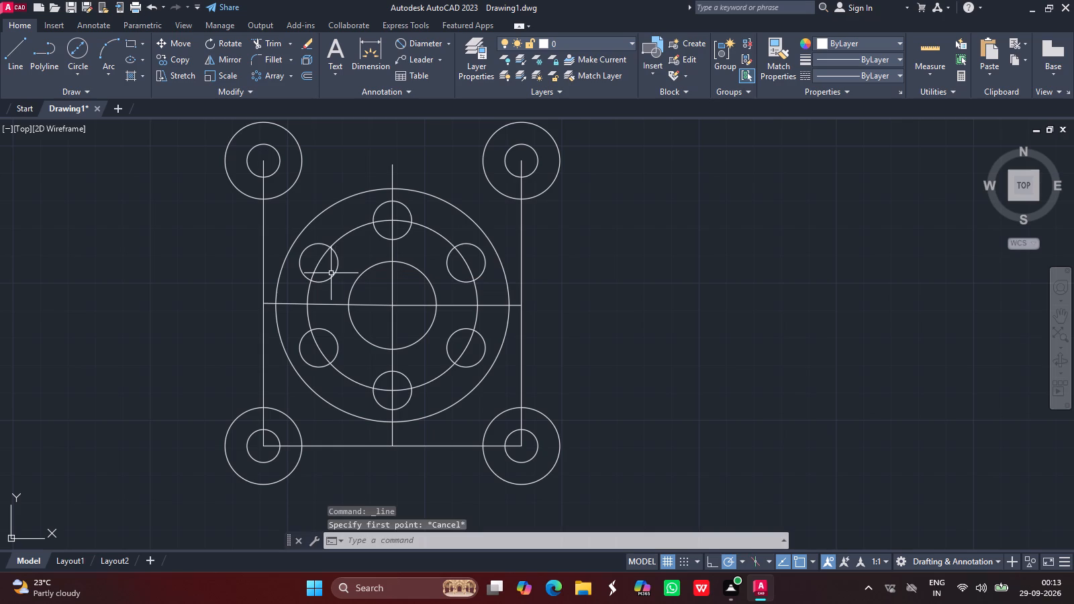
click(15, 45)
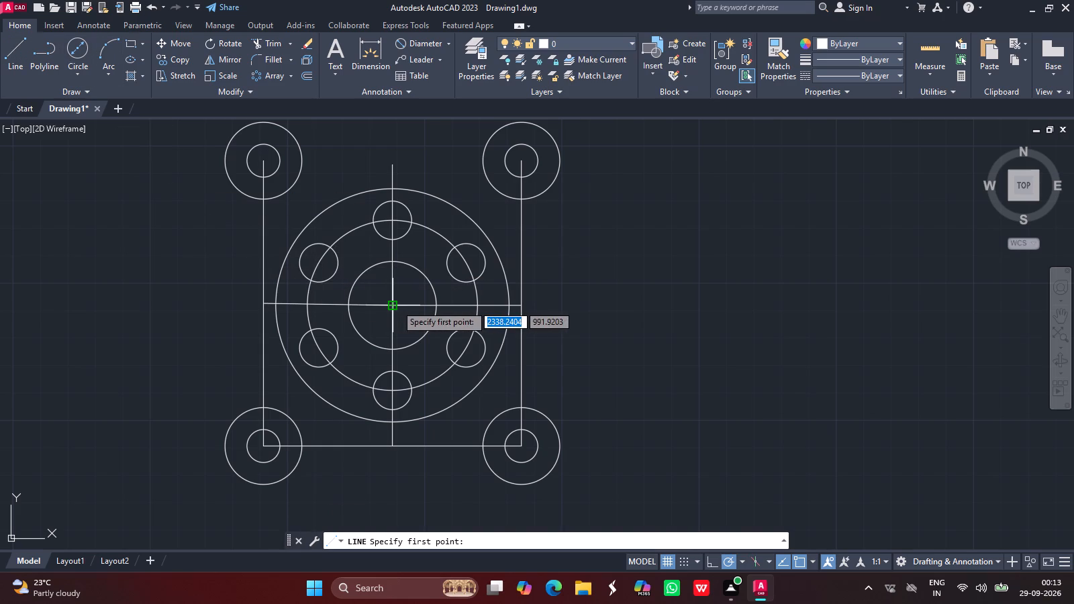
drag(396, 305, 306, 254)
click(306, 254)
key(Return)
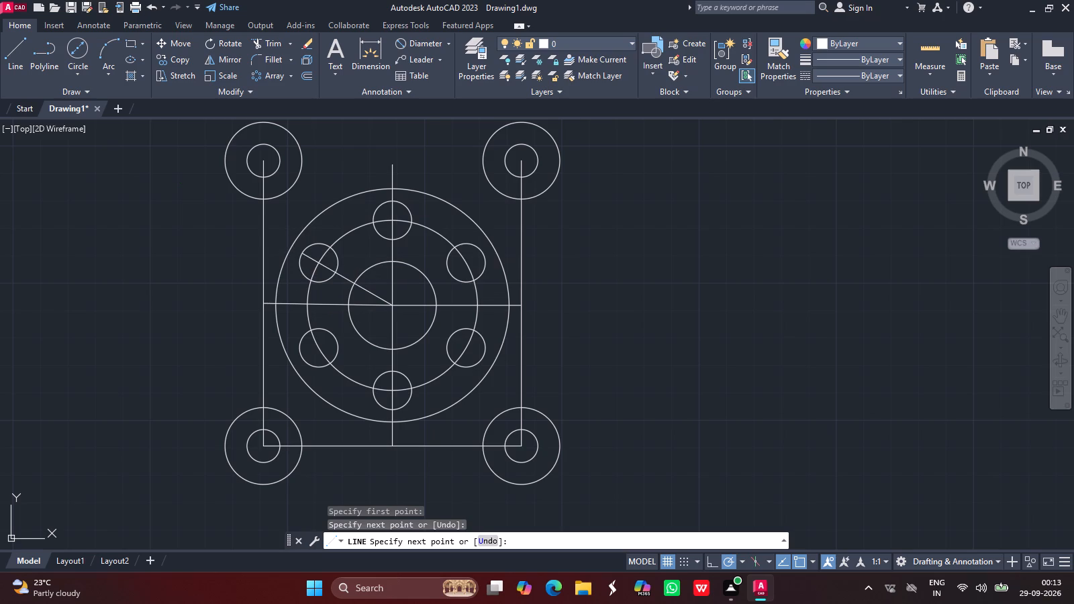
Draw a line at 30 degrees from the common centre through the upper-right arrayed circle to its outer edge.
click(19, 45)
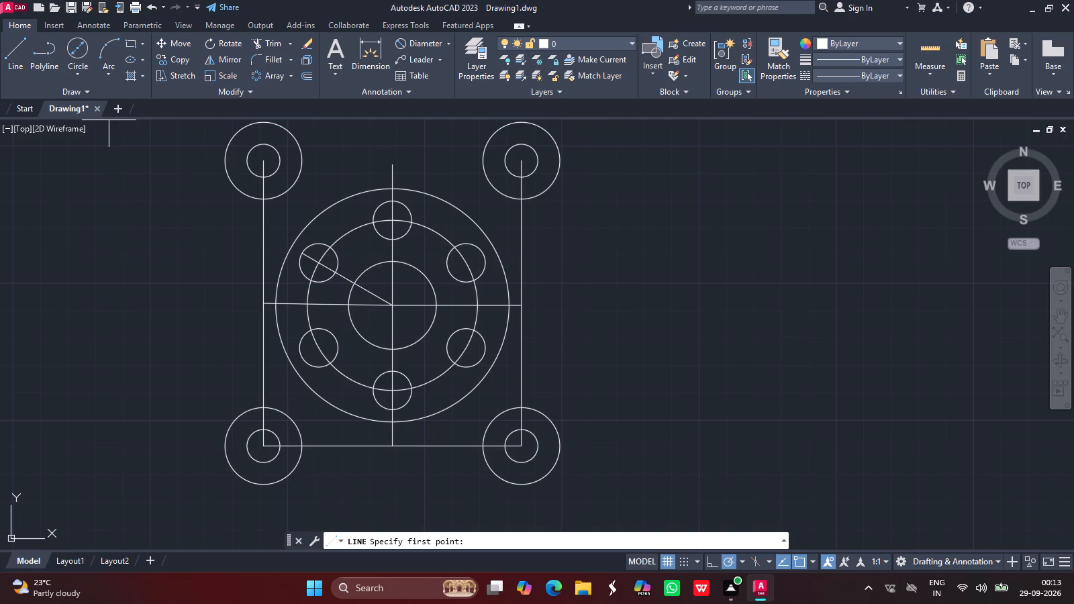
drag(389, 306, 442, 280)
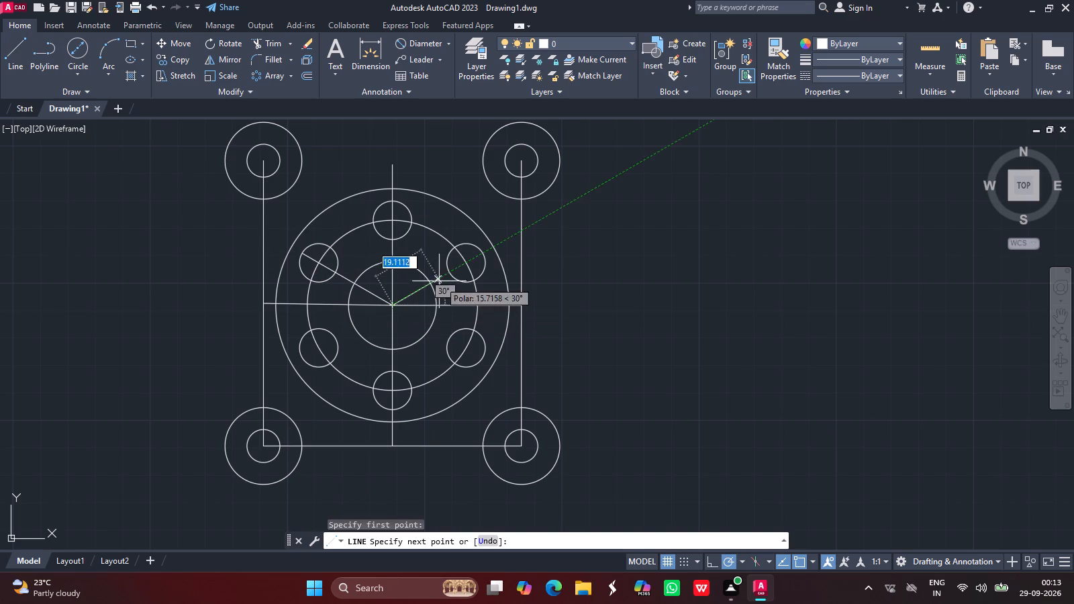
drag(442, 280, 481, 256)
click(481, 256)
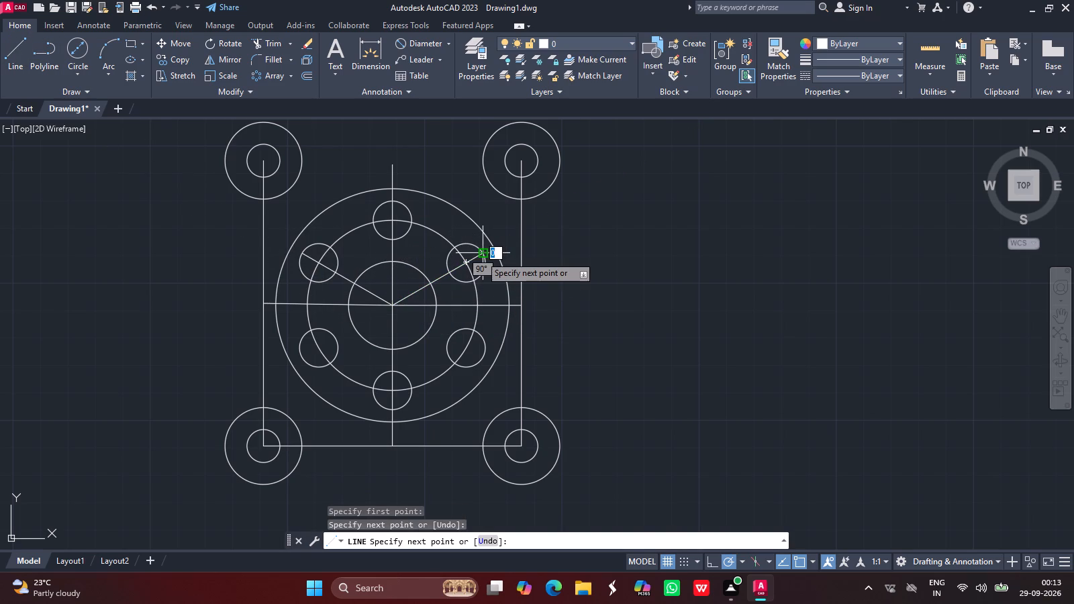
key(Return)
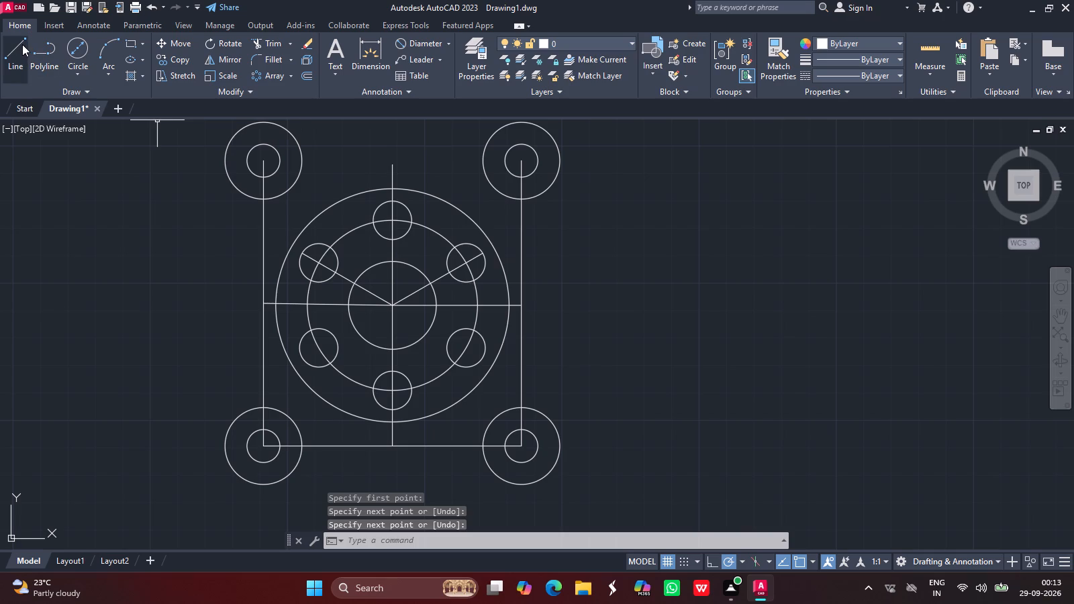
Draw a line from the common centre through the lower-left arrayed circle to its outer edge.
click(22, 44)
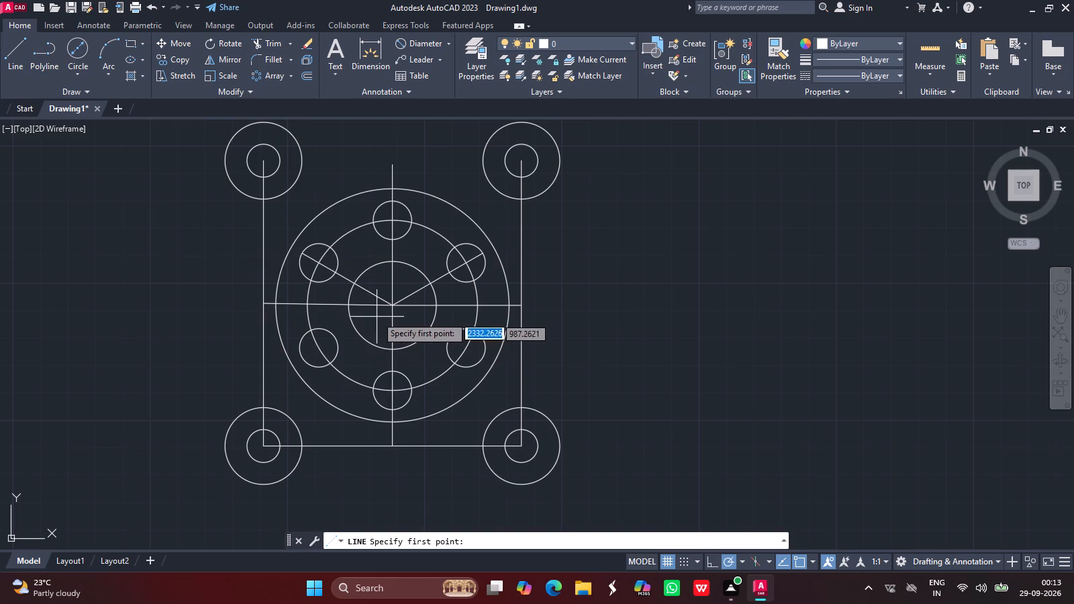
drag(393, 304, 307, 352)
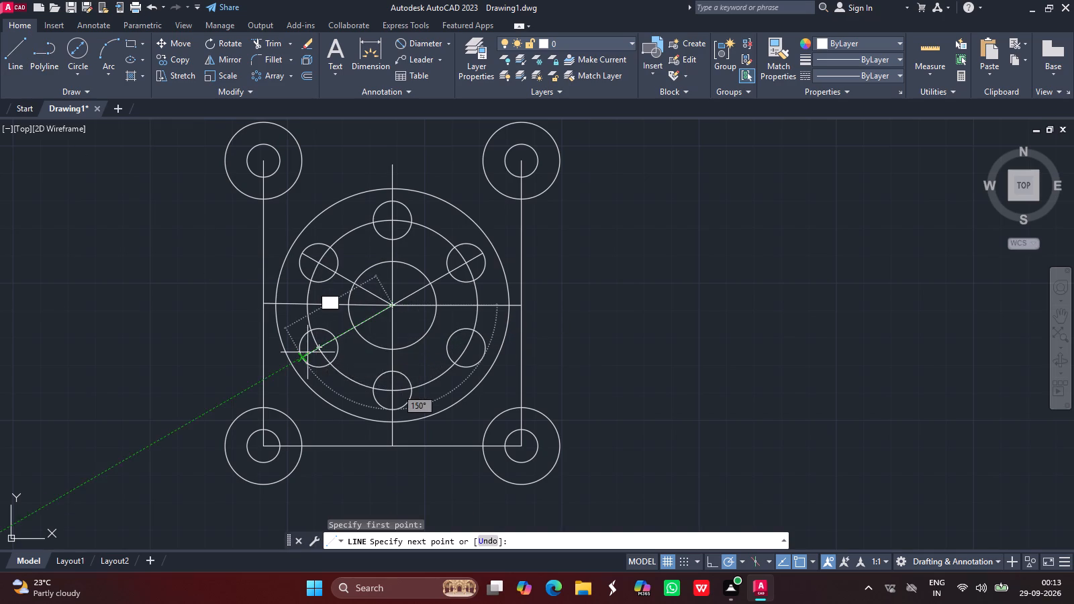
drag(307, 352, 302, 354)
click(302, 354)
key(Return)
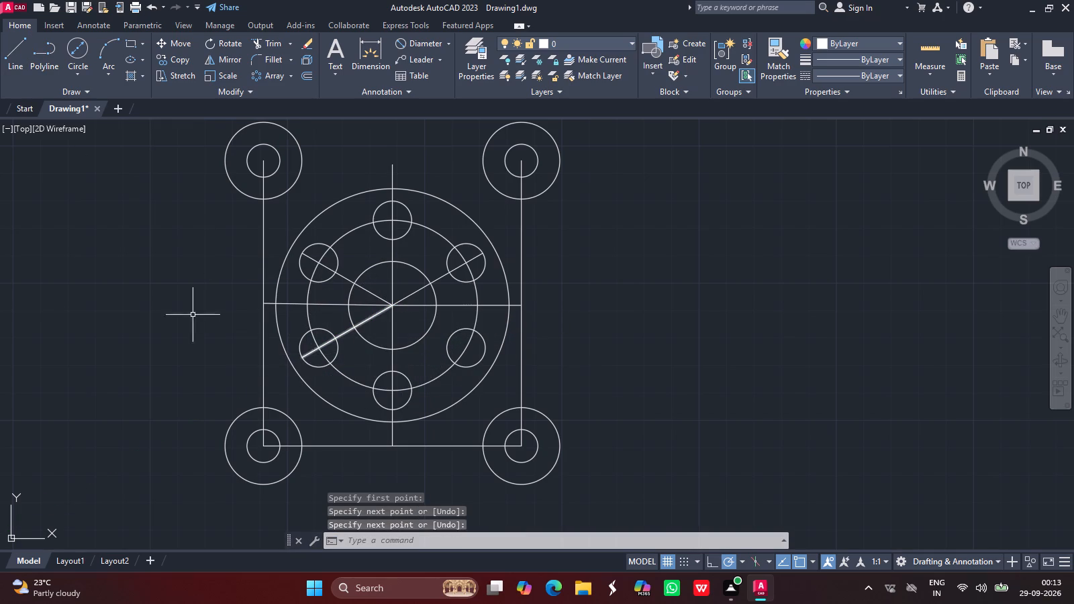
Draw a line at 30 degrees below horizontal from the common centre through the lower-right arrayed circle to its outer edge.
click(7, 40)
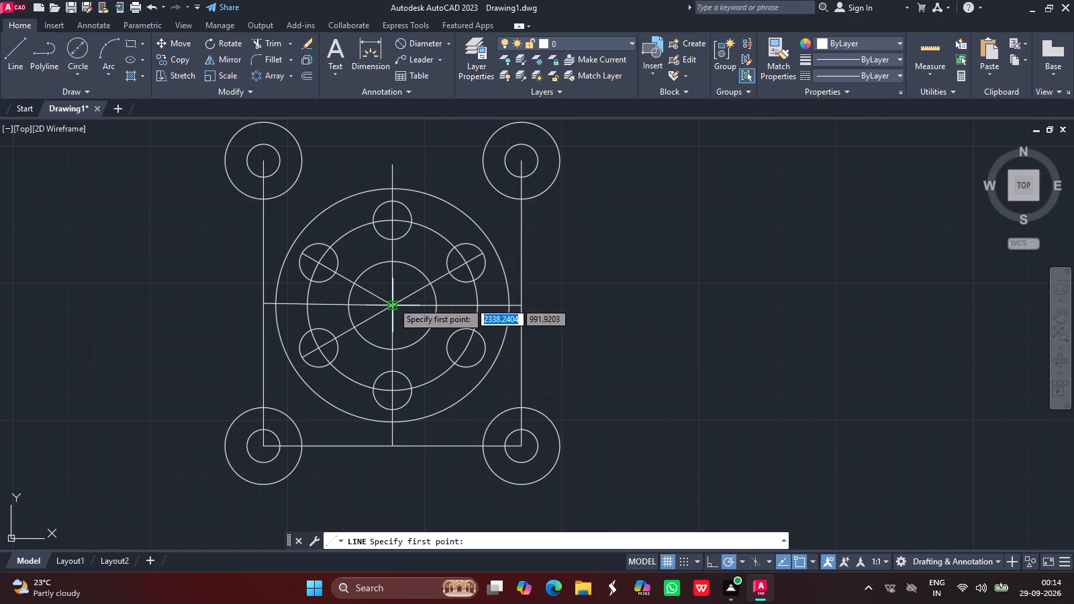
drag(392, 305, 483, 361)
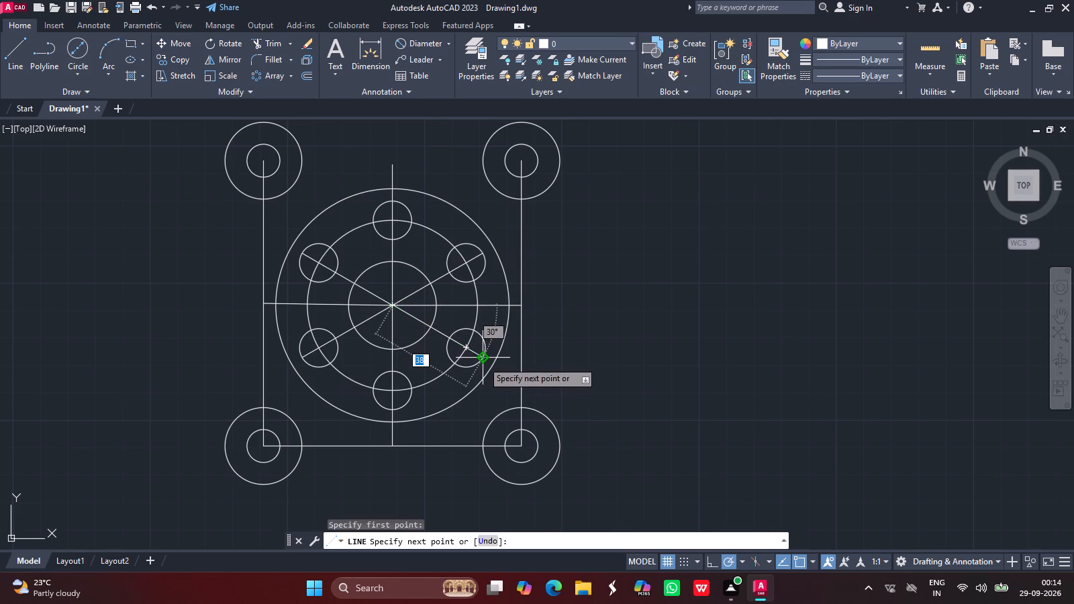
drag(483, 361, 483, 362)
click(483, 362)
key(Return)
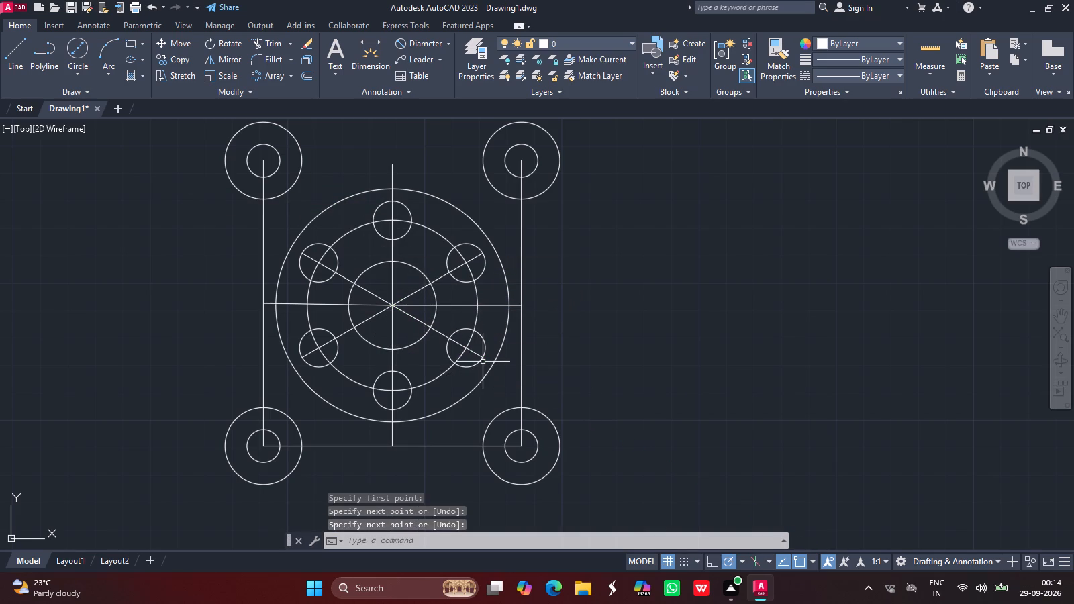
Offset the radial line through the upper-right arrayed circle to both sides at a distance of 4.
click(307, 70)
click(701, 536)
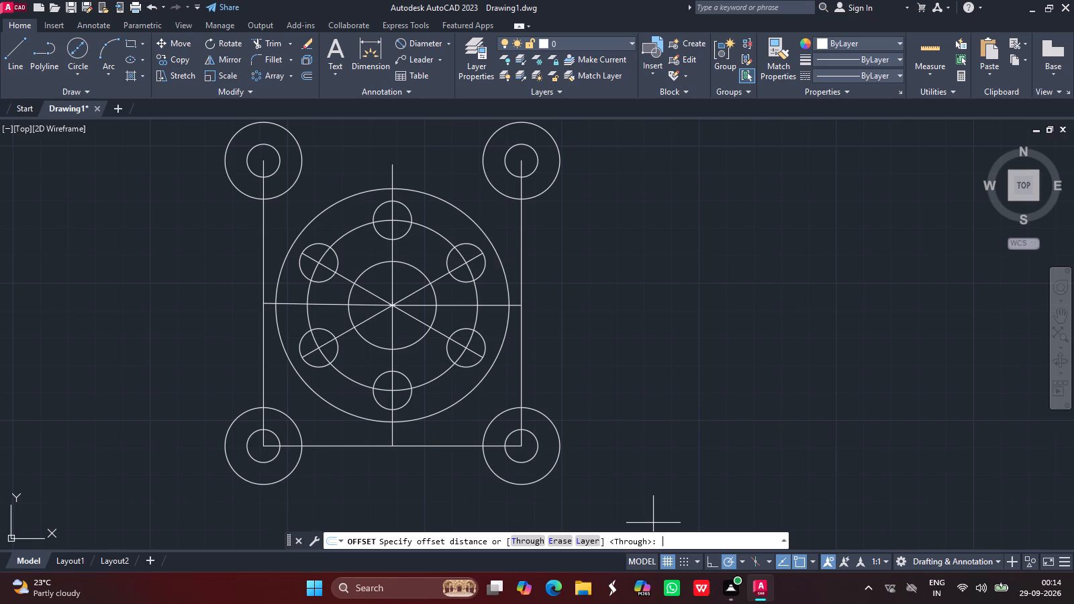
key(4)
key(Return)
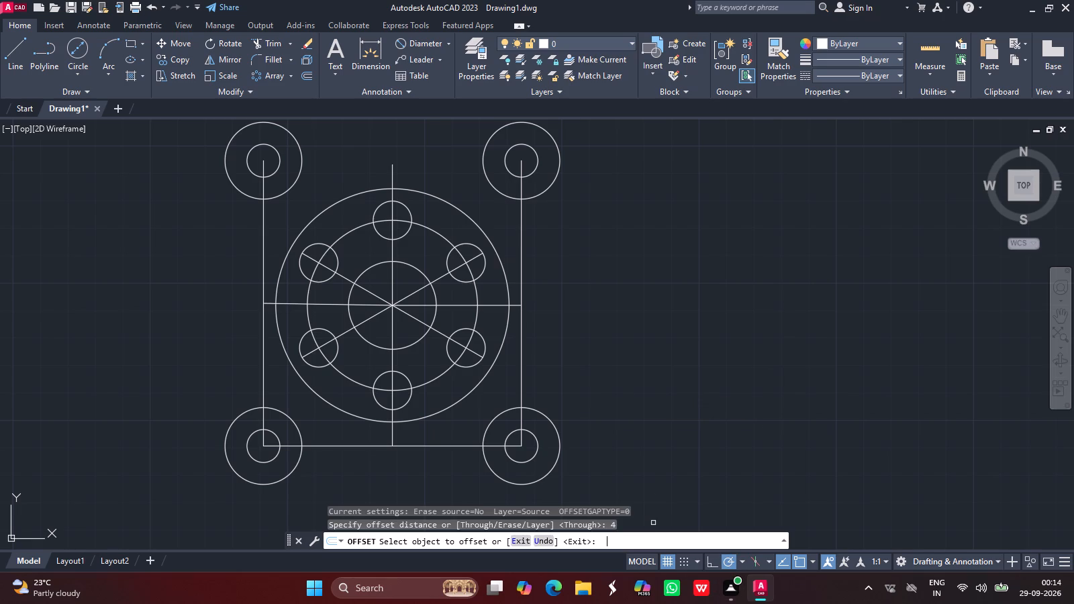
drag(440, 276, 430, 265)
drag(430, 265, 436, 279)
drag(436, 279, 444, 288)
drag(444, 288, 389, 248)
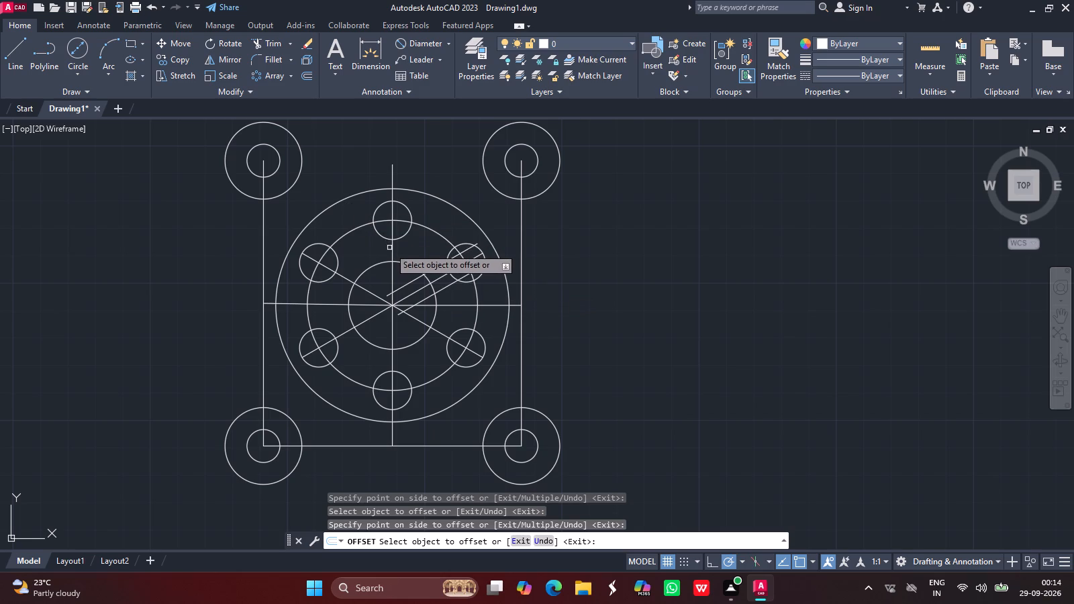
Offset the vertical centre line through the concentric circles by 4 to both sides.
drag(389, 248, 394, 249)
drag(394, 249, 387, 250)
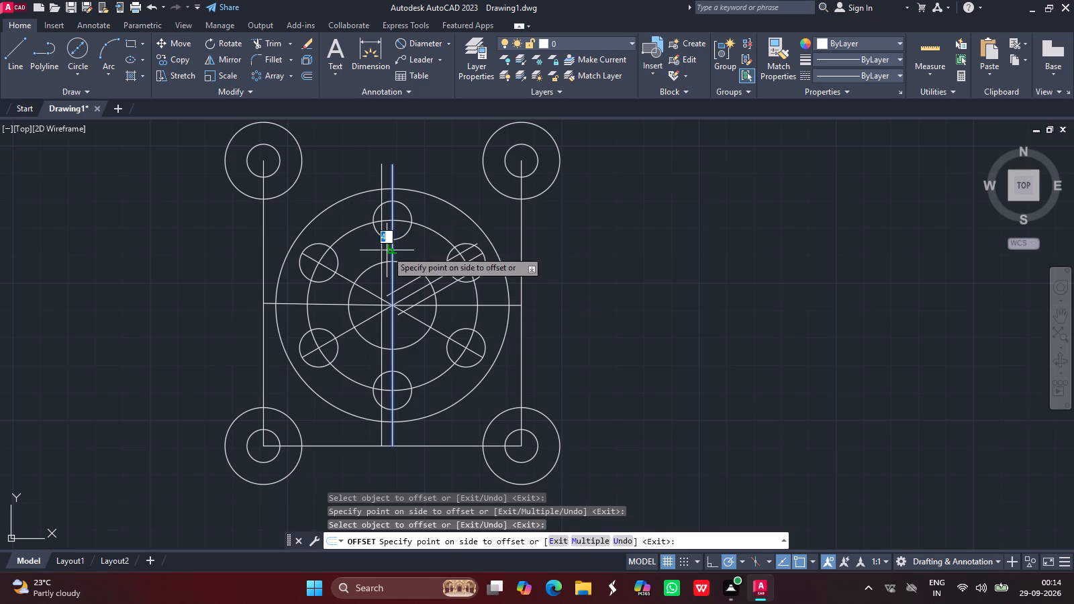
click(387, 250)
drag(392, 250, 405, 254)
click(405, 254)
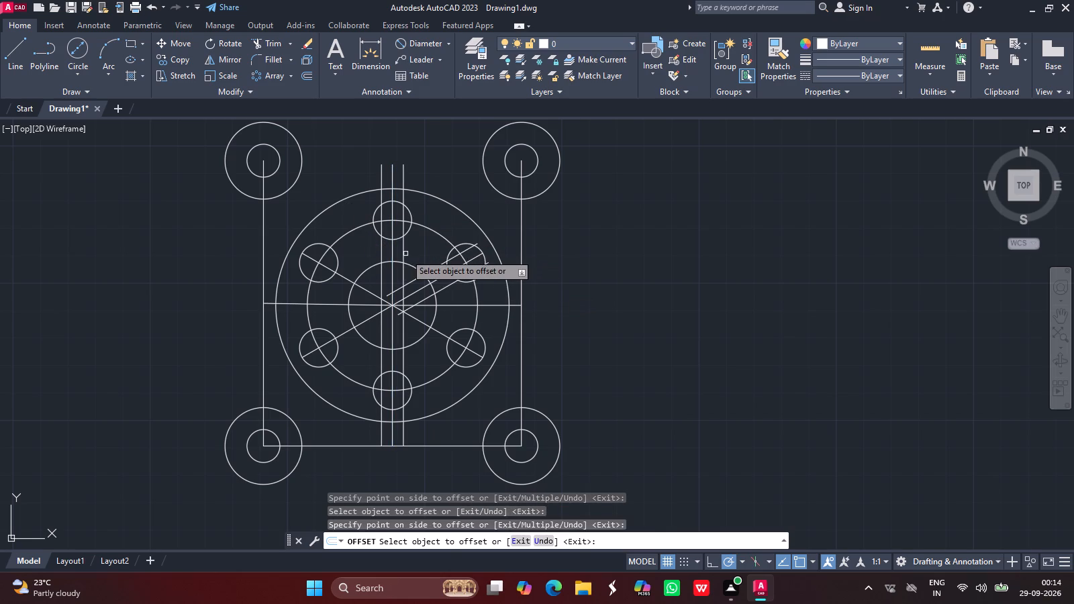
Offset the radial line through the upper-left arrayed circle by 4 to both sides.
click(349, 276)
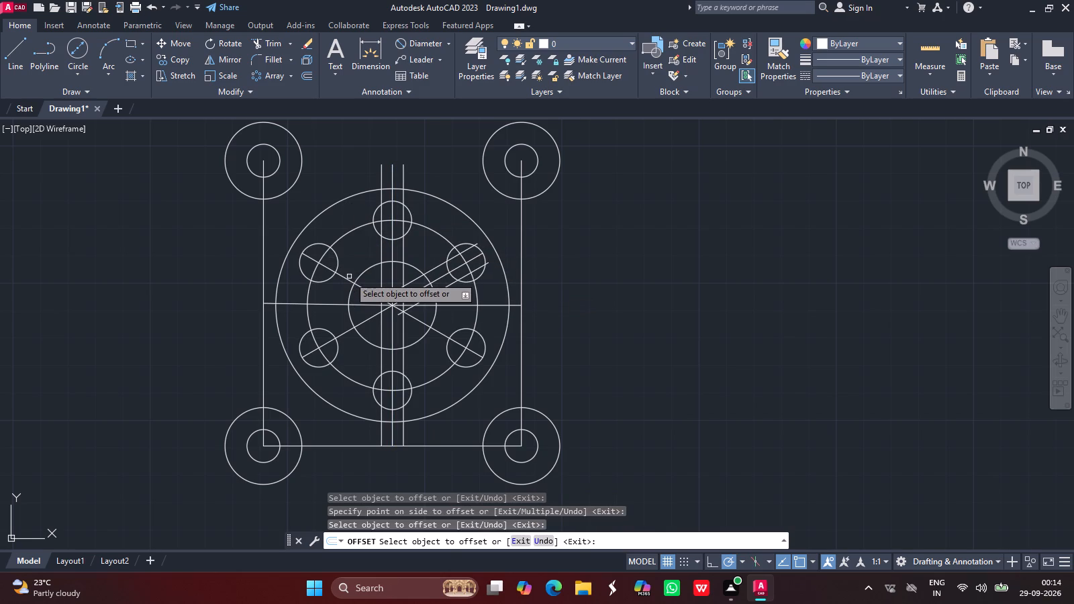
drag(345, 279, 353, 272)
drag(353, 272, 344, 279)
drag(344, 279, 340, 290)
click(340, 290)
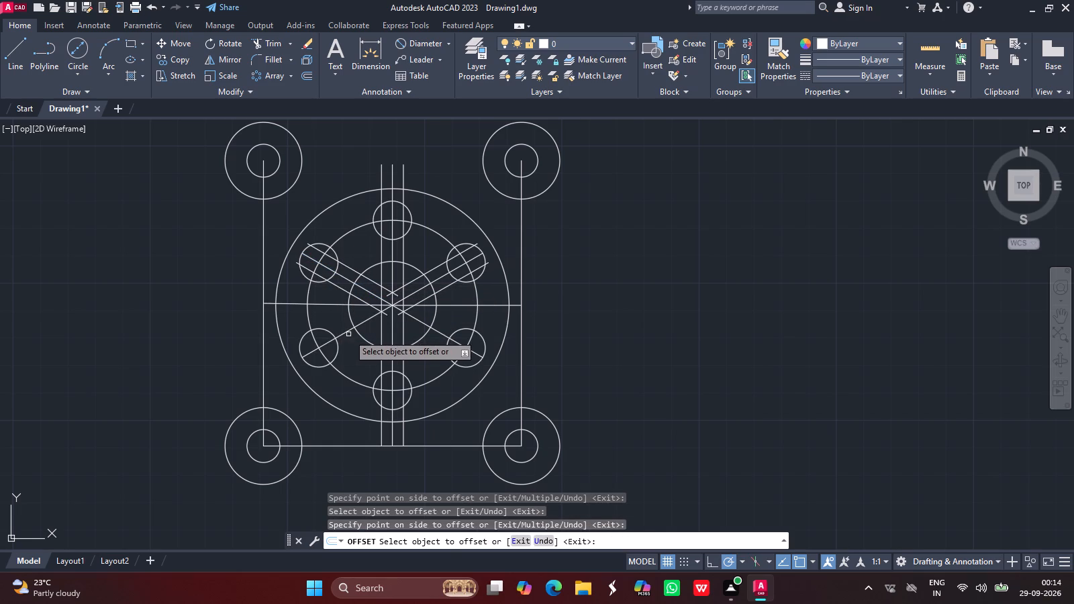
Offset the radial line through the lower-left arrayed circle by 4 to both sides.
drag(348, 333, 342, 324)
click(342, 324)
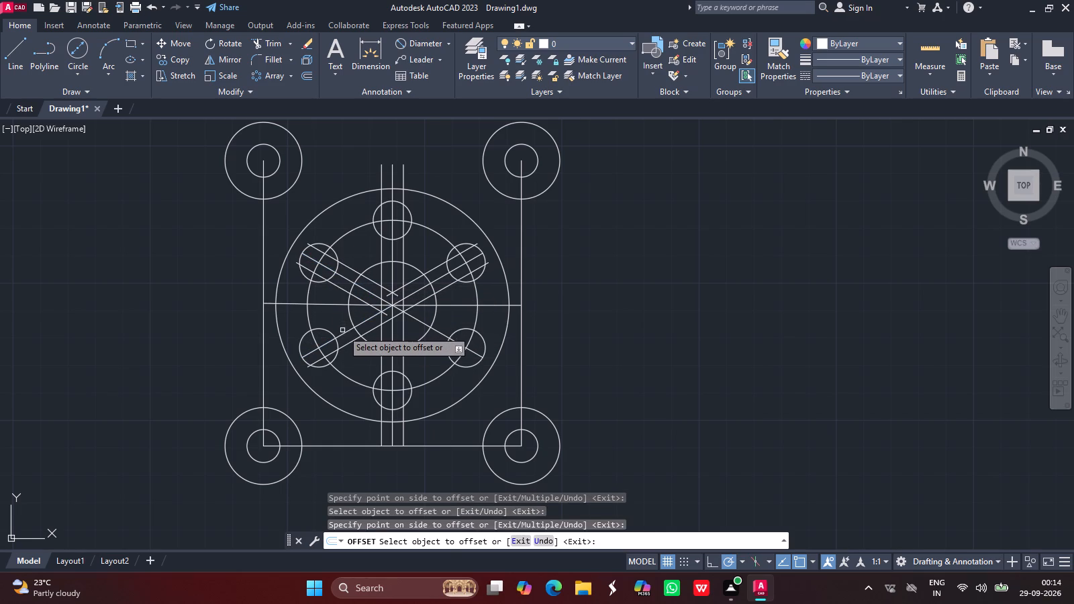
click(344, 332)
drag(343, 330, 355, 344)
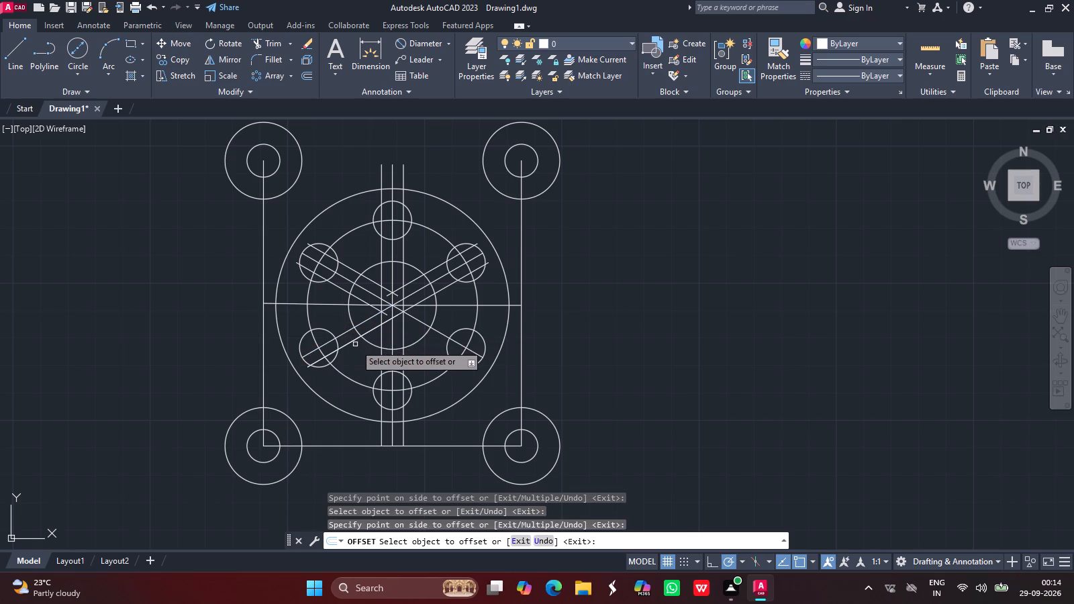
drag(355, 344, 351, 329)
drag(351, 329, 342, 322)
click(342, 322)
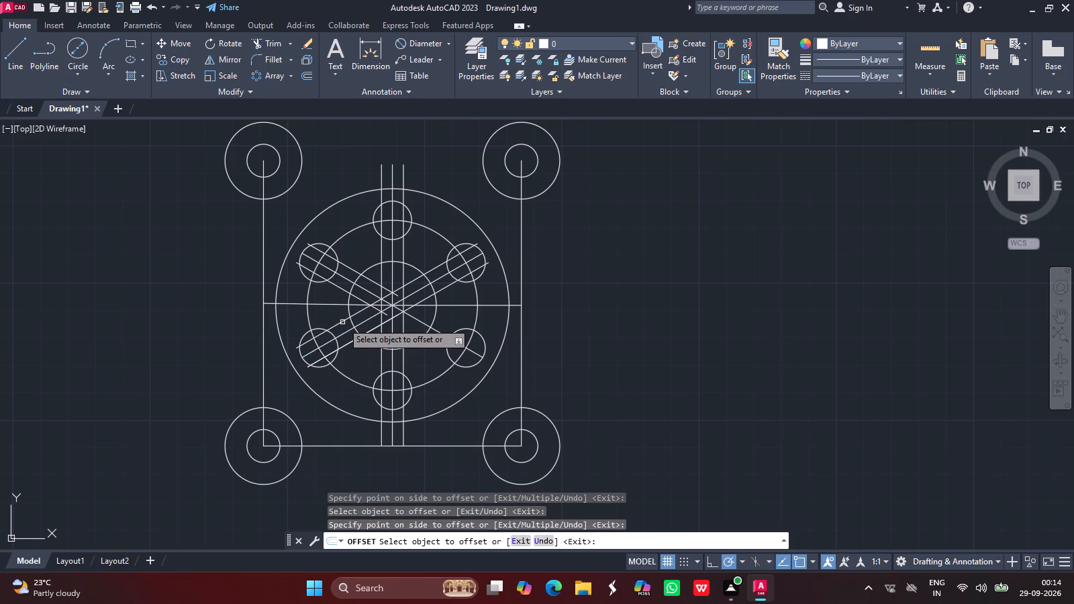
Offset the radial line through the lower-right arrayed circle by 4 to both sides and end the Offset command.
drag(438, 332, 435, 341)
drag(435, 341, 440, 332)
drag(440, 332, 432, 349)
click(432, 349)
key(Escape)
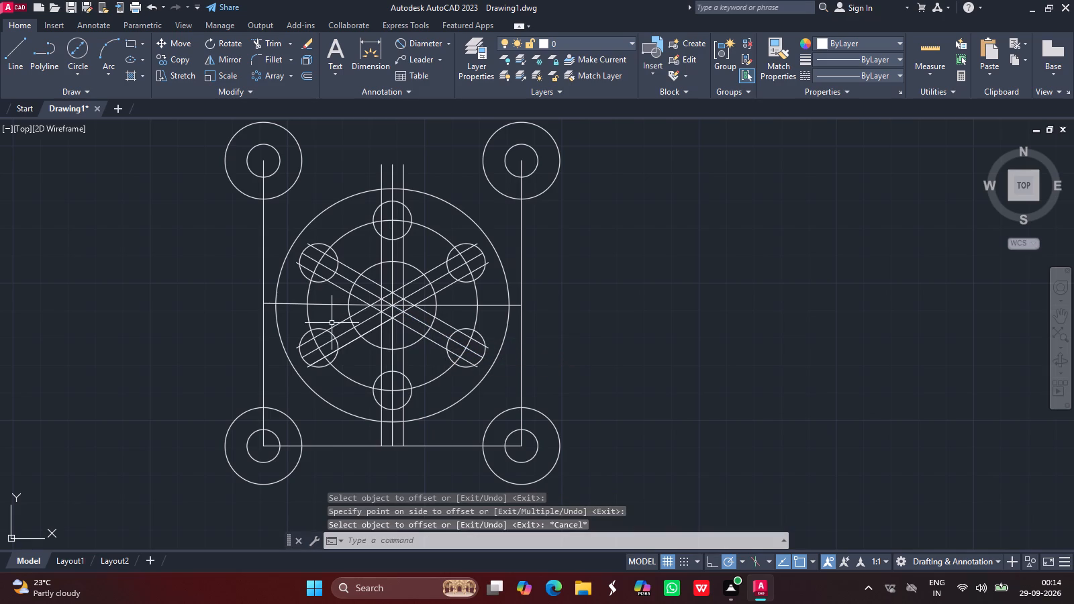
Delete the duplicate offset line on the lower side of the lower-left radial line.
click(352, 344)
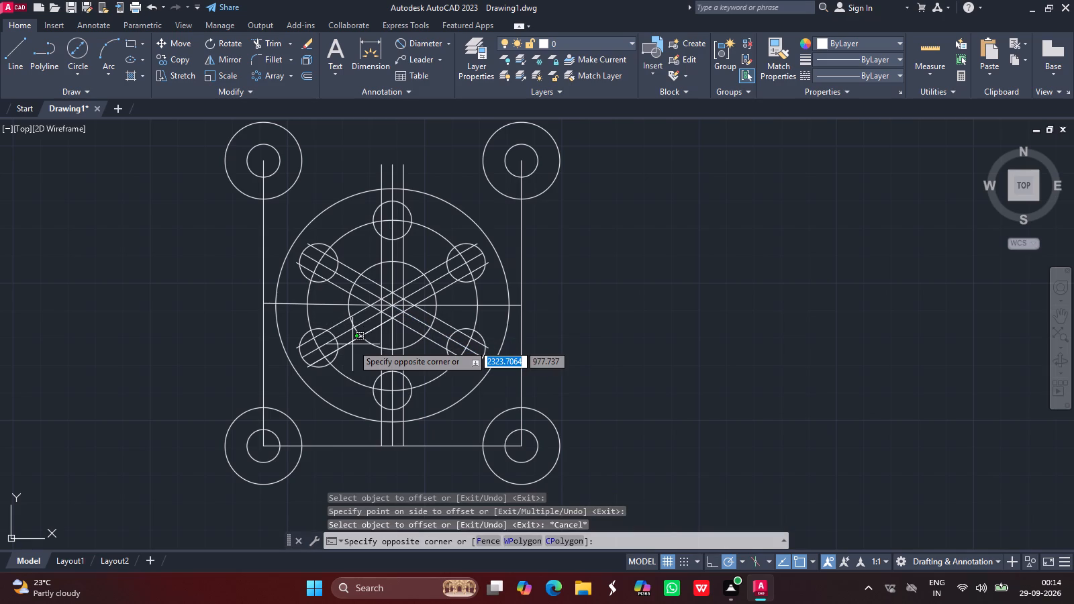
click(352, 344)
click(348, 344)
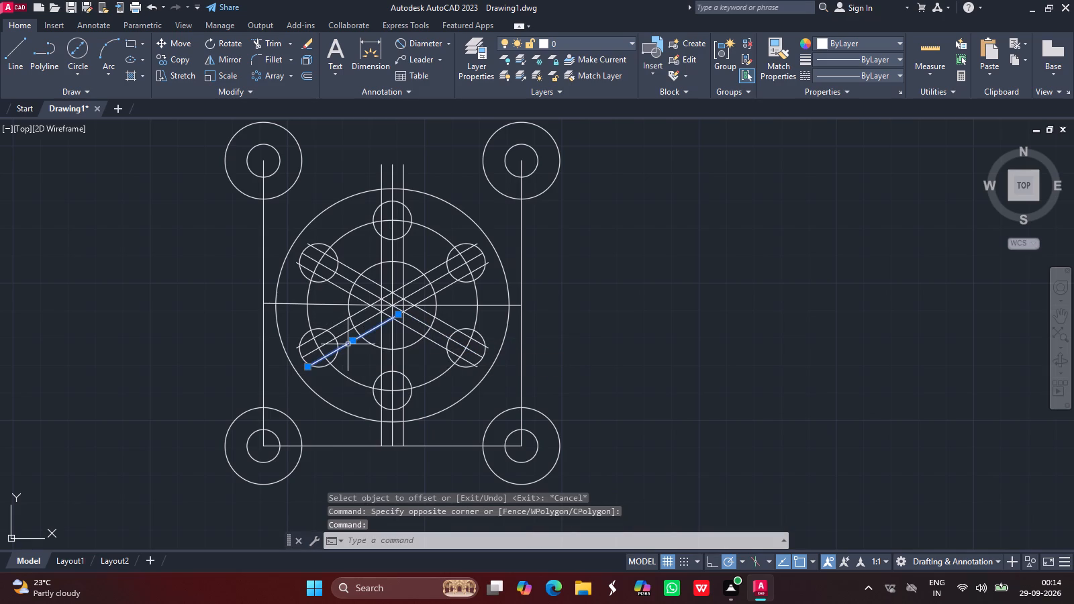
key(Delete)
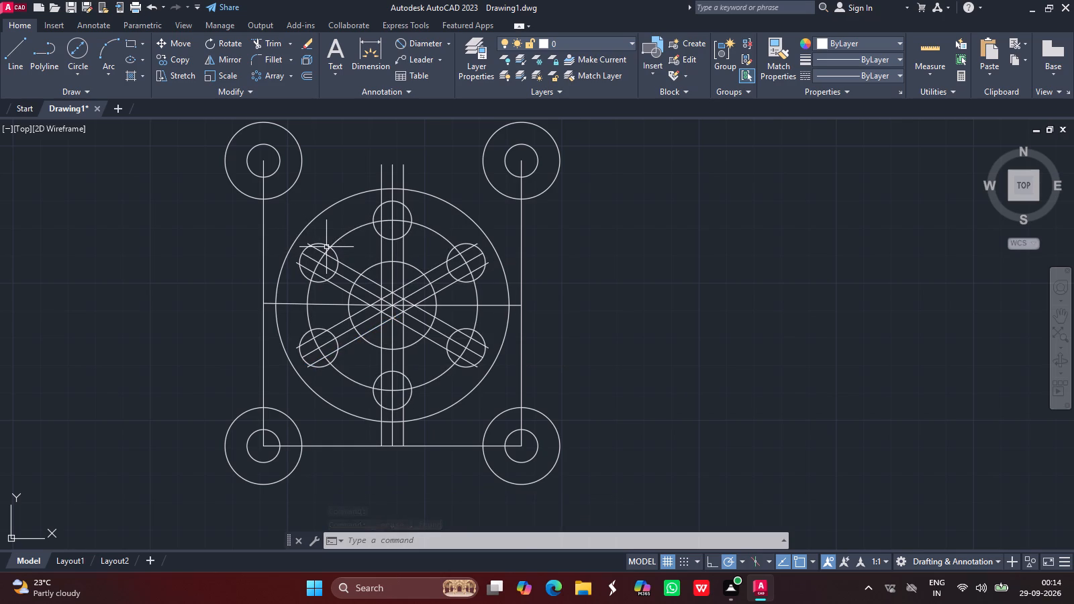
Explode the polar array of six circles into separate circles.
text(exp)
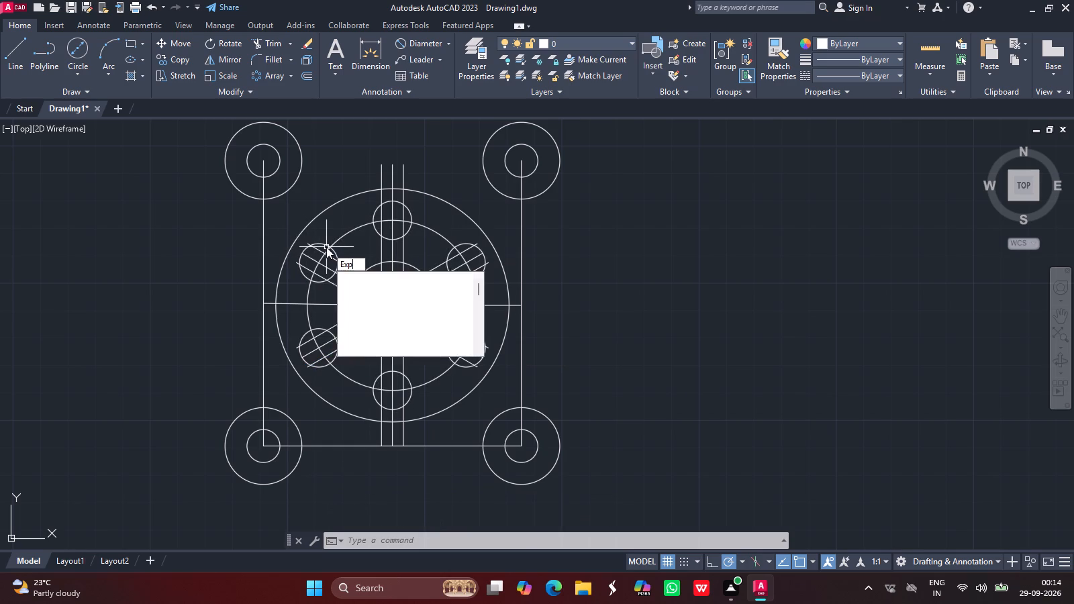
drag(386, 288, 321, 245)
click(321, 245)
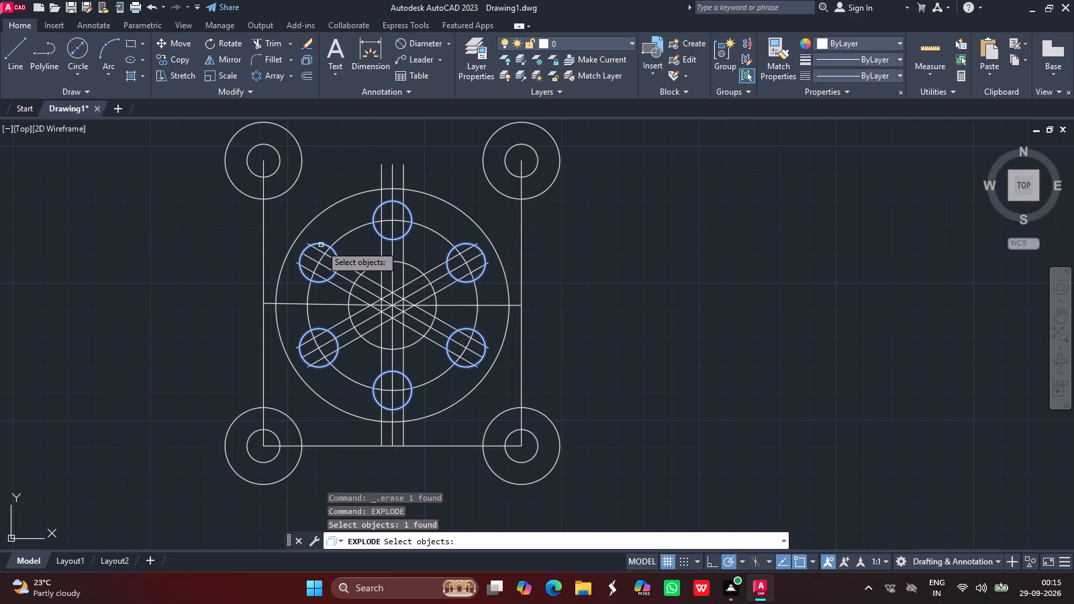
key(backslash)
key(Print)
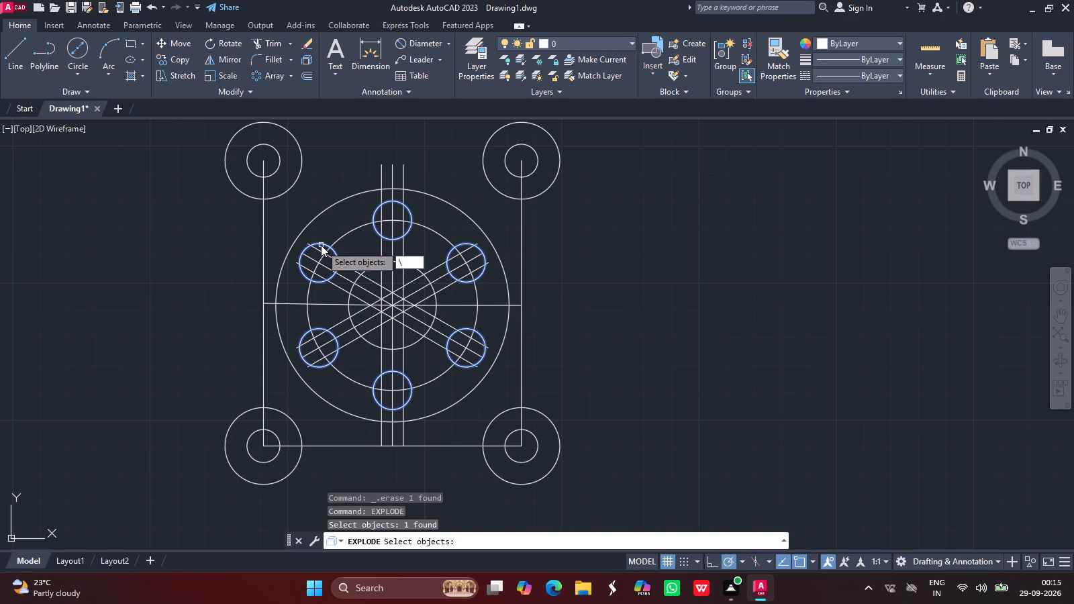
key(BackSpace)
key(Return)
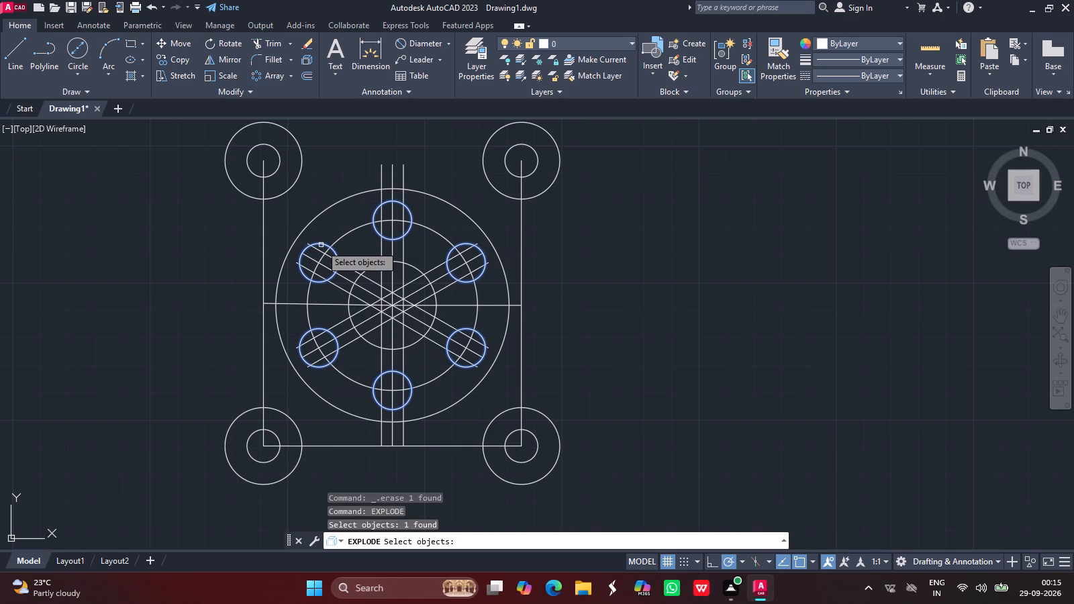
key(Return)
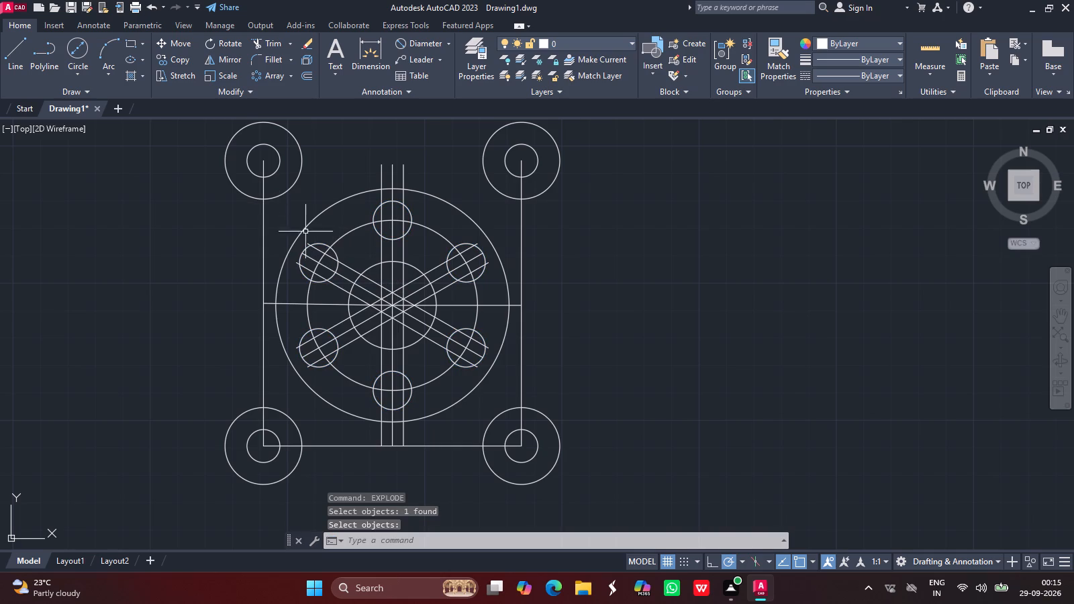
Trim the offset line ends that overhang the outer edge of the upper-left small circle.
click(269, 42)
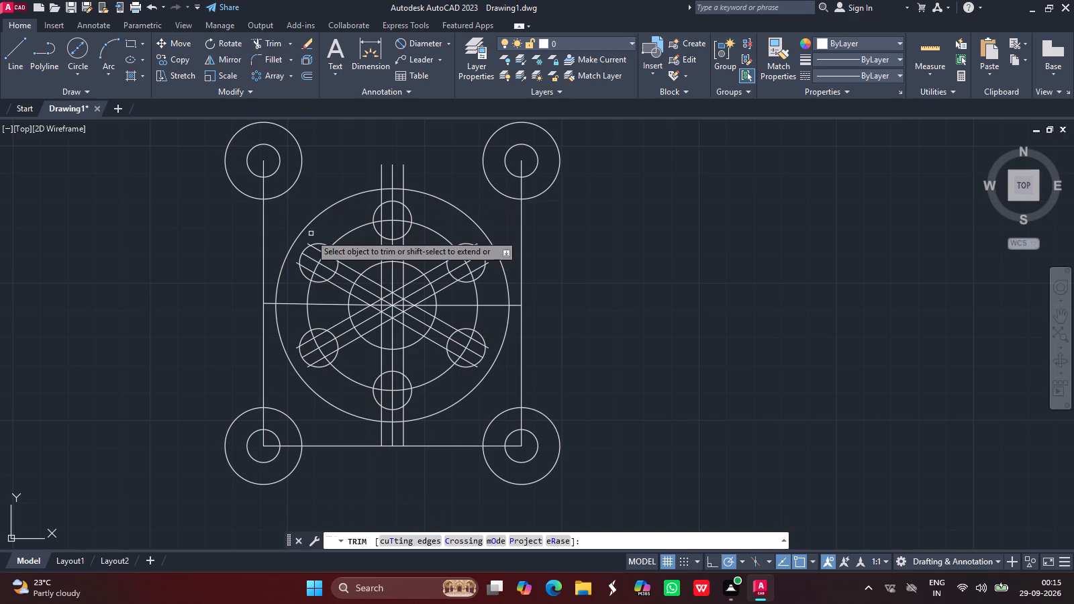
drag(307, 242, 297, 255)
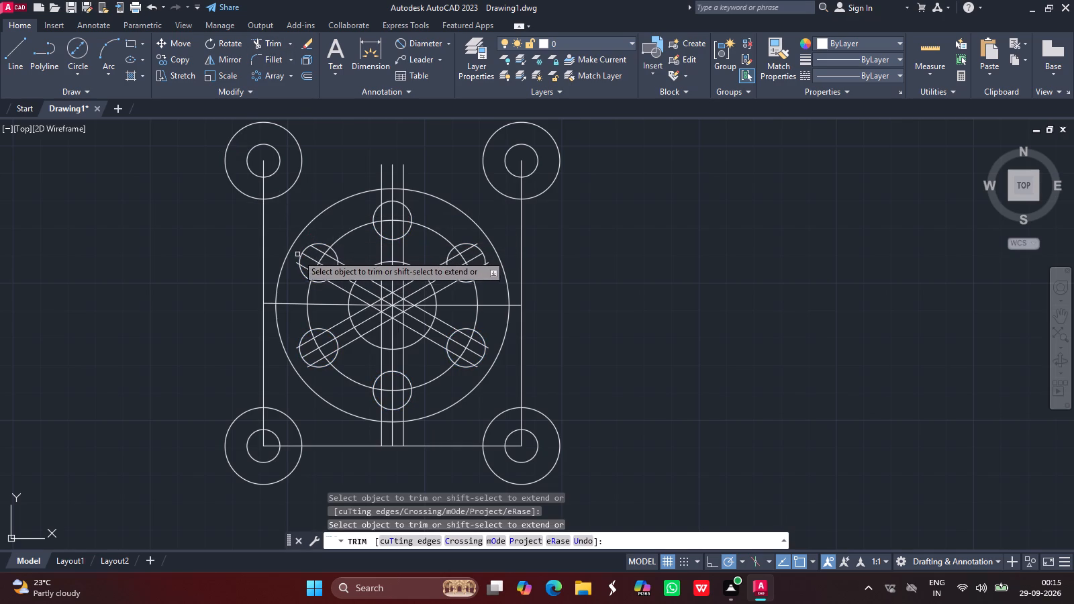
drag(297, 255, 297, 262)
click(297, 262)
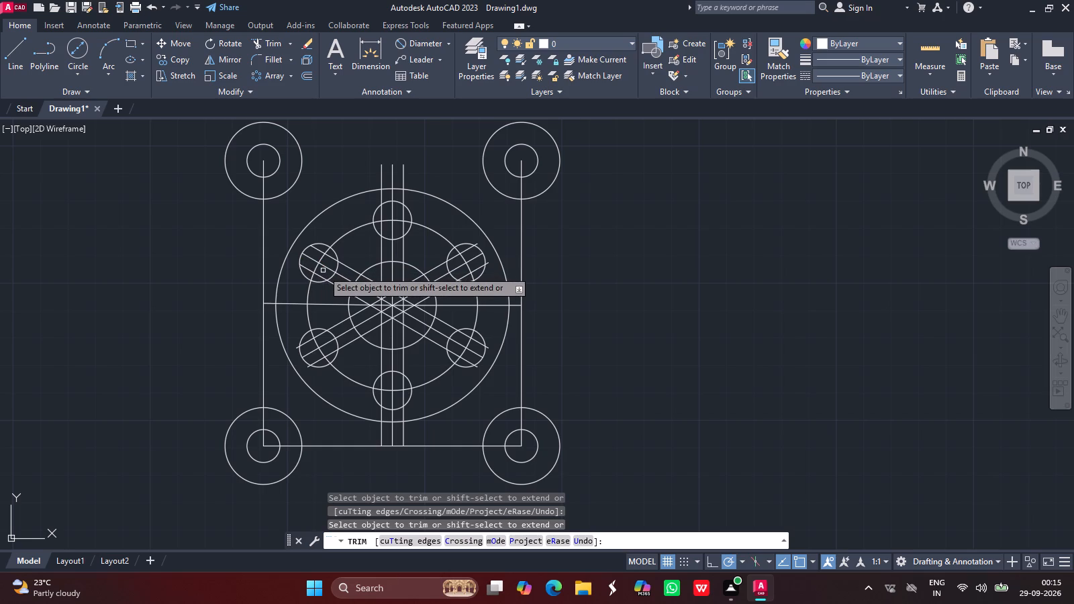
Trim the line pieces in the inner half of the upper-left small circle and its arc facing the centre.
drag(328, 268, 328, 263)
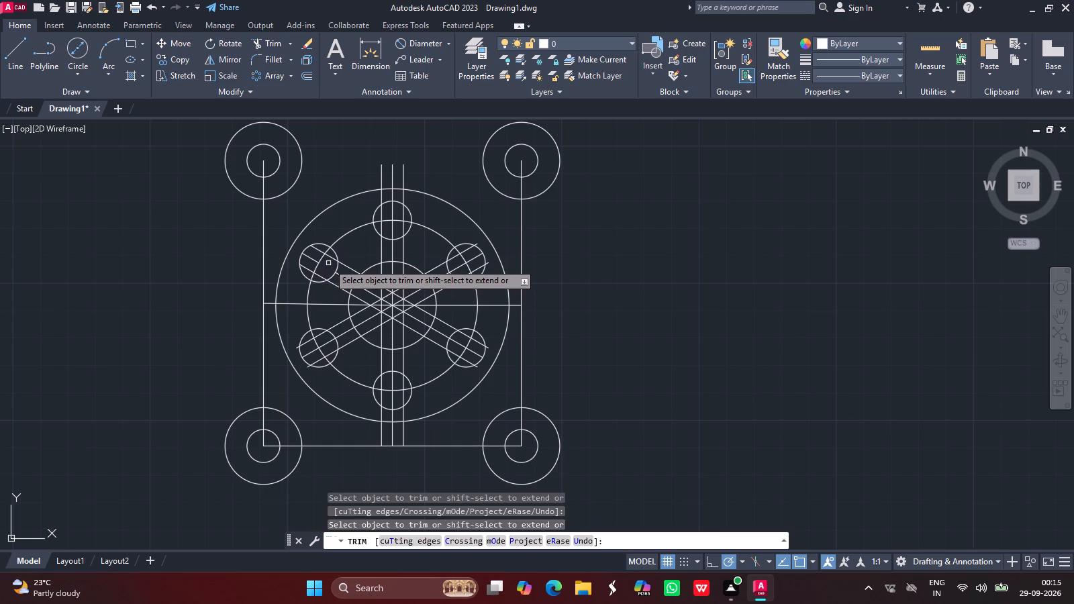
drag(328, 263, 332, 259)
drag(332, 259, 321, 276)
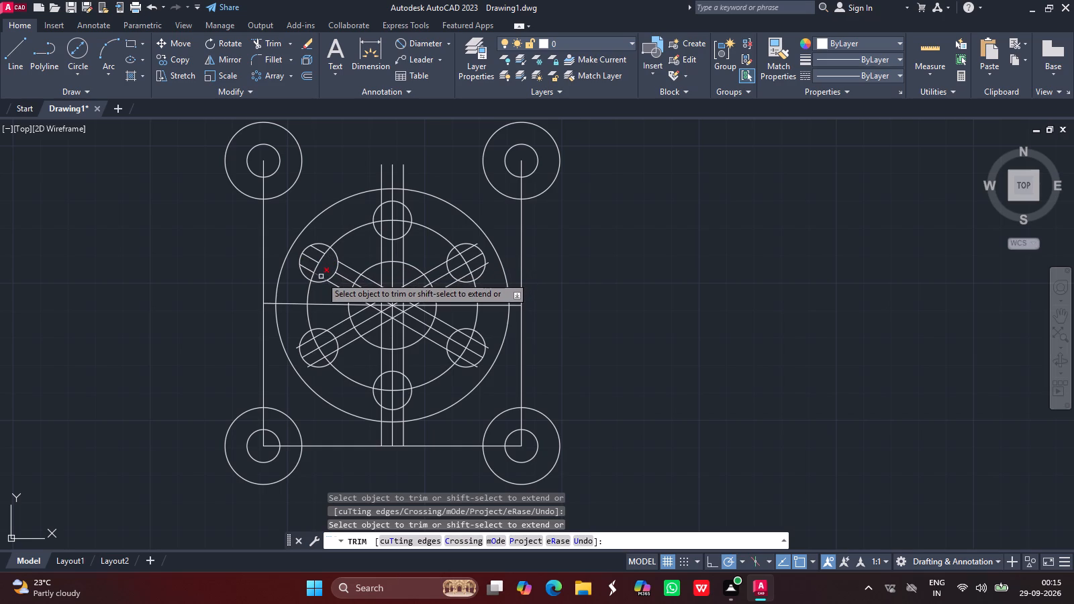
drag(321, 276, 334, 276)
drag(334, 276, 336, 266)
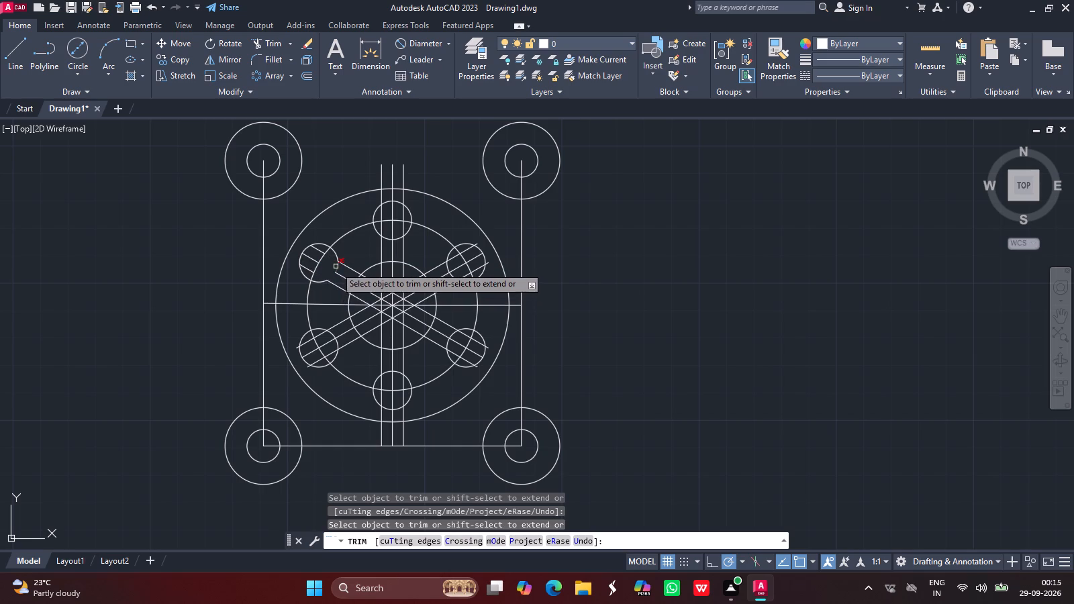
drag(336, 266, 338, 266)
click(338, 266)
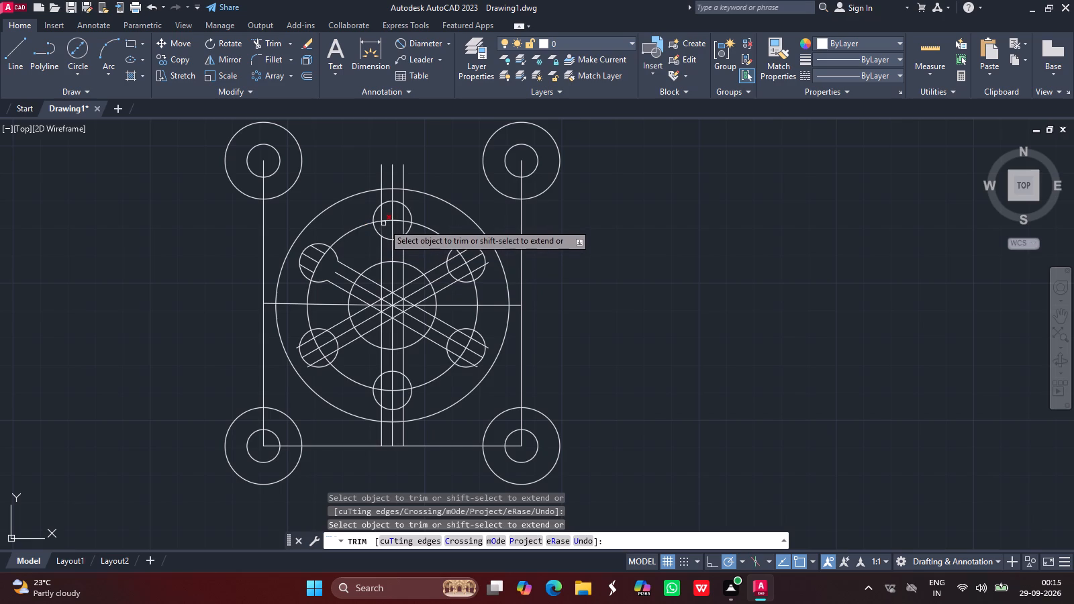
Trim the line pieces in the inner half of the top small circle and its arc facing the centre.
drag(382, 226, 401, 228)
click(401, 228)
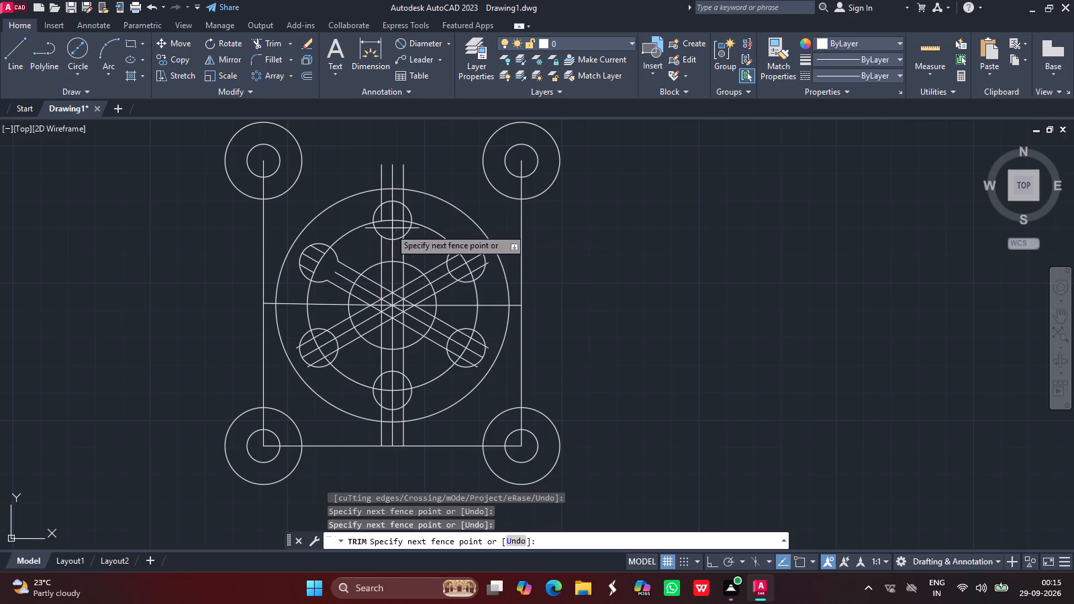
click(387, 228)
click(404, 229)
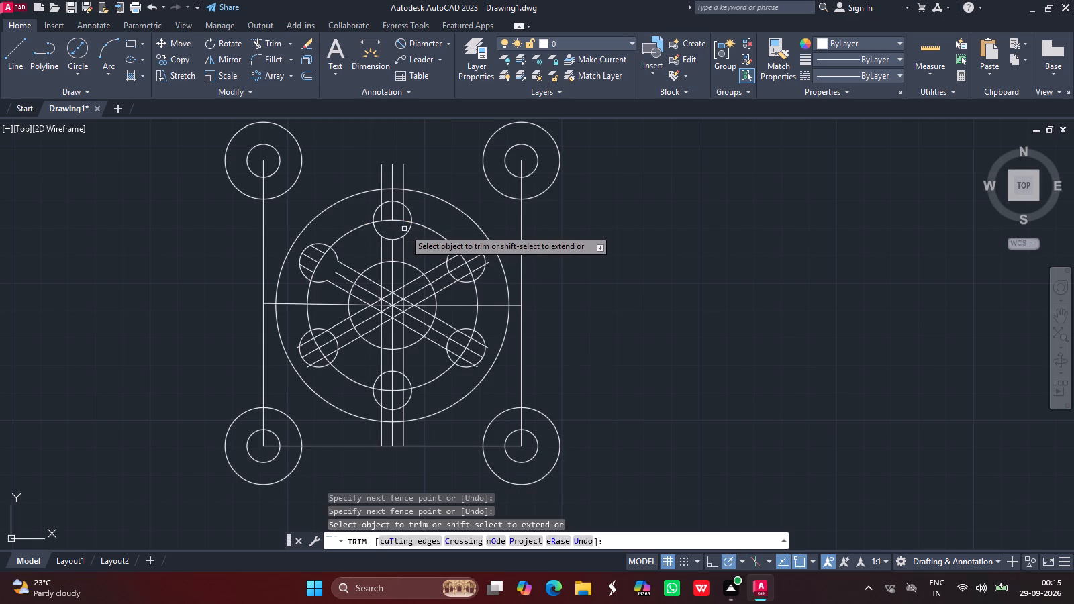
drag(397, 240, 385, 237)
click(385, 237)
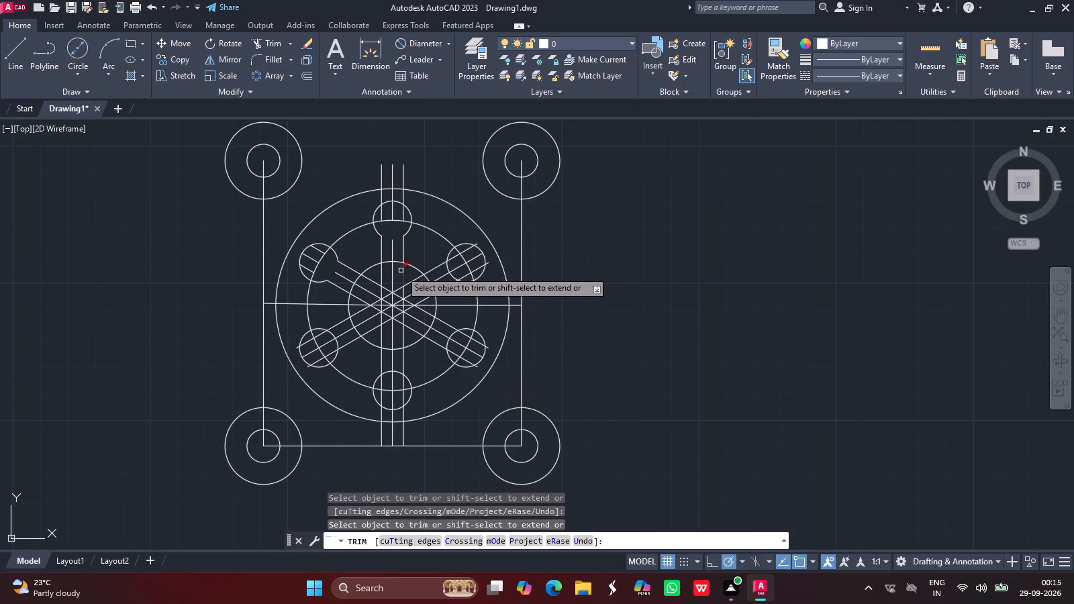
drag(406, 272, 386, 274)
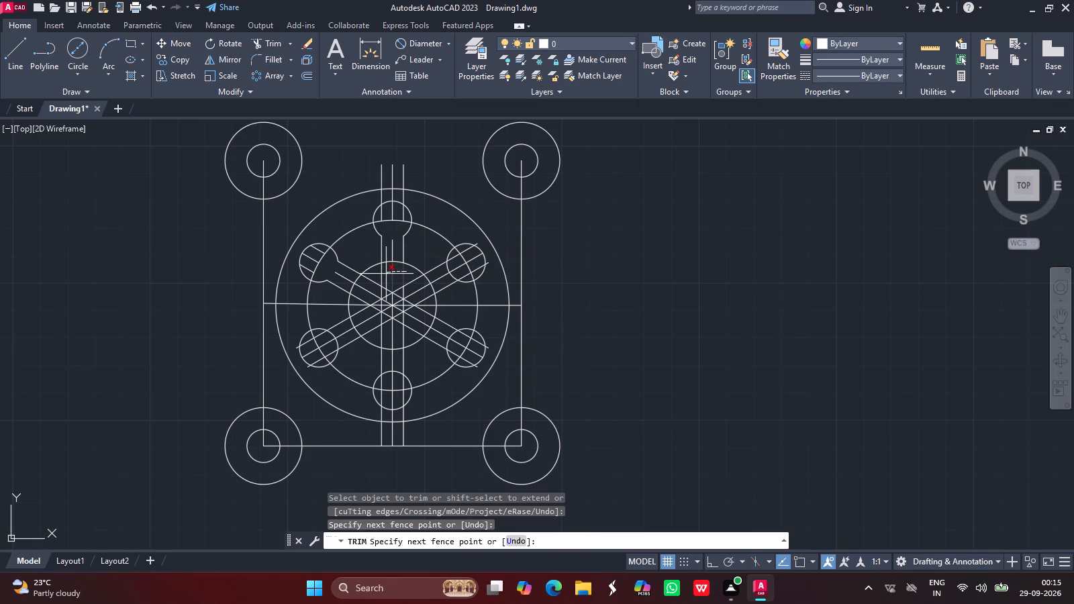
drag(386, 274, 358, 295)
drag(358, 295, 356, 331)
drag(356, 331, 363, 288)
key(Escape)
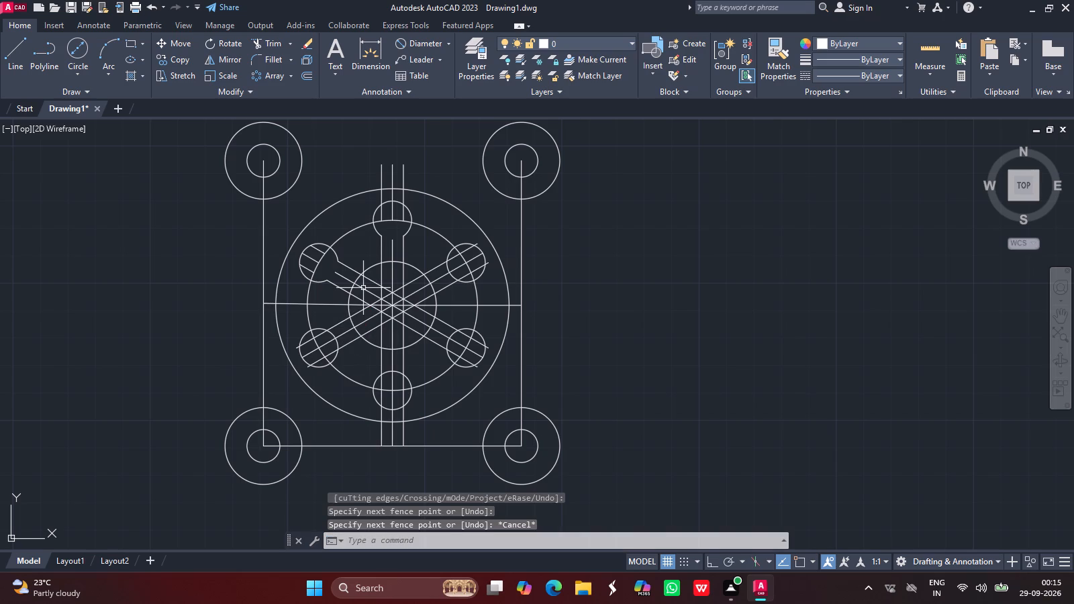
Trim the upper, upper-left and upper-right radial lines where they run inside the central circle.
click(273, 41)
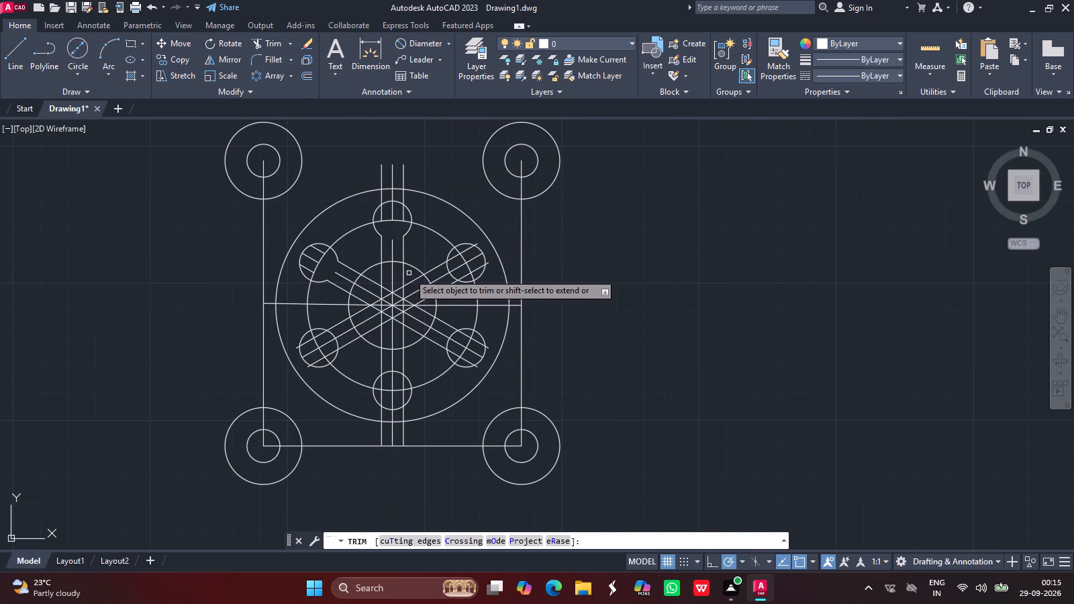
drag(409, 273, 376, 276)
click(376, 276)
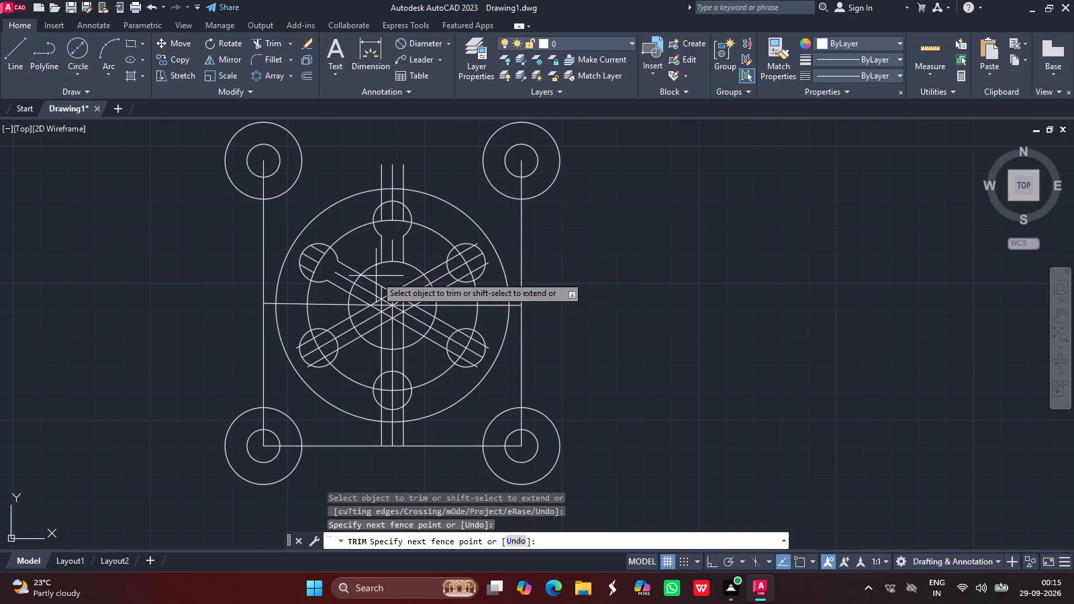
drag(376, 276, 355, 296)
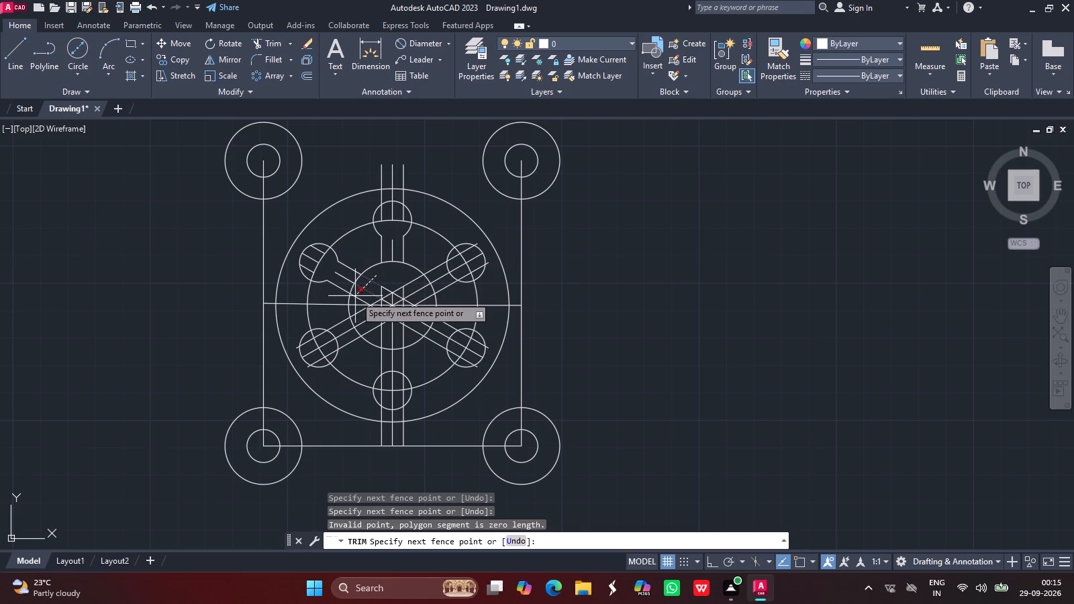
drag(355, 296, 354, 299)
click(354, 299)
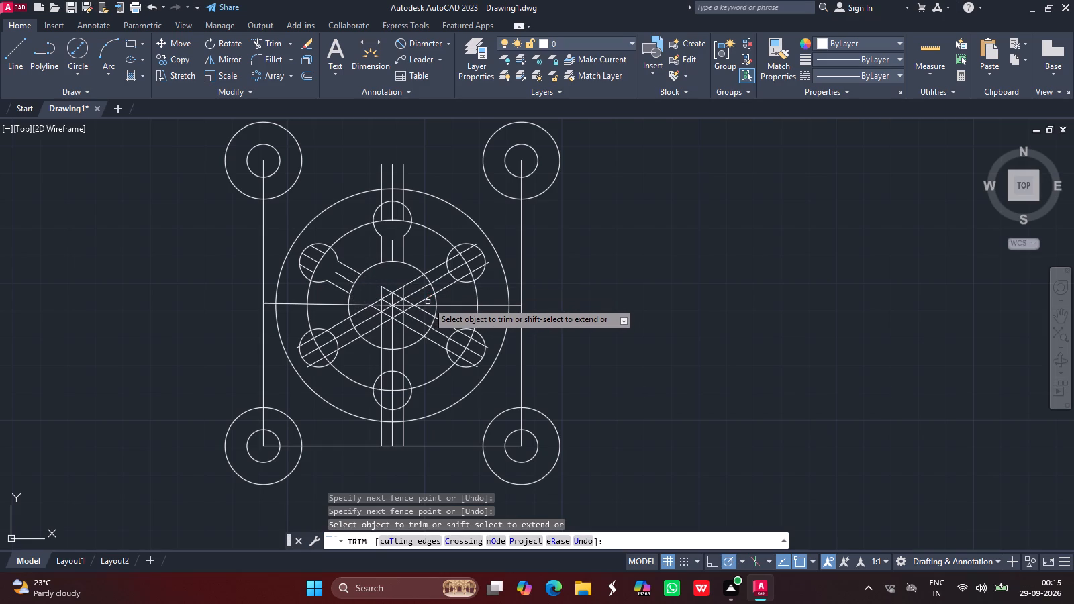
drag(428, 302, 405, 282)
click(405, 282)
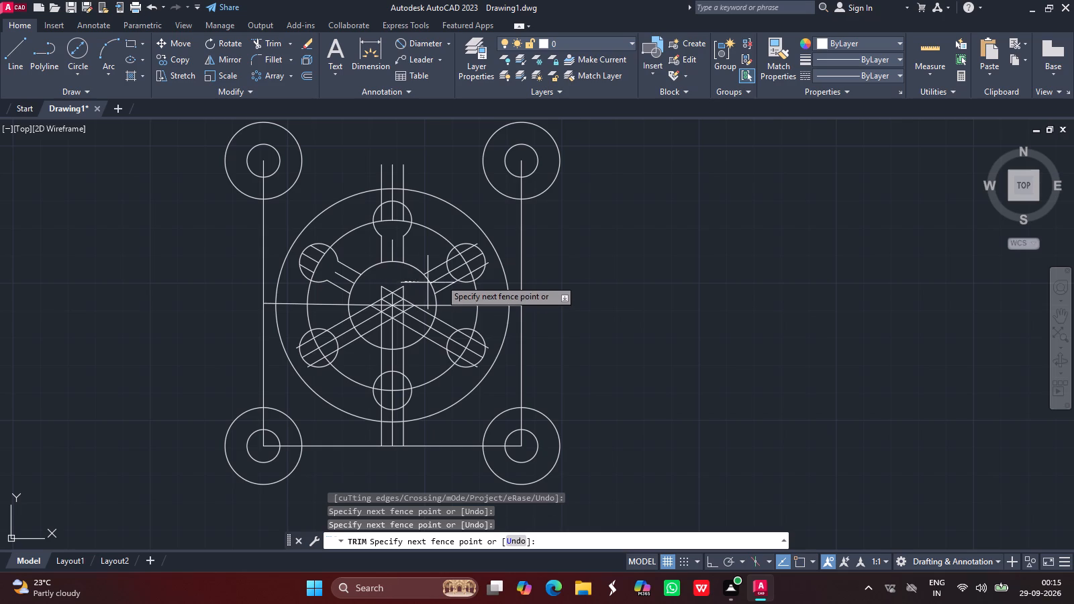
key(Escape)
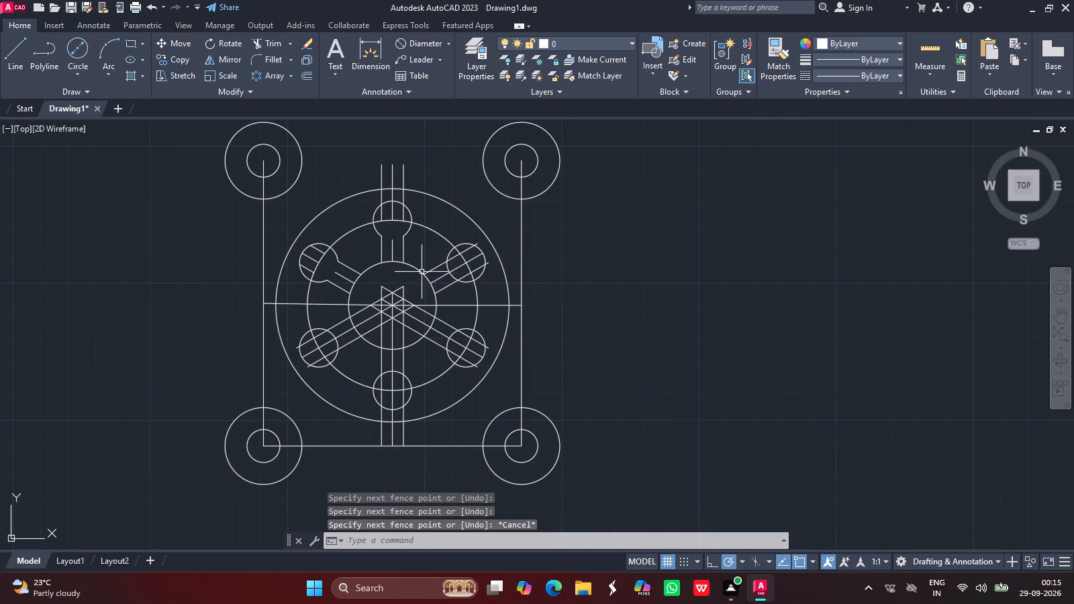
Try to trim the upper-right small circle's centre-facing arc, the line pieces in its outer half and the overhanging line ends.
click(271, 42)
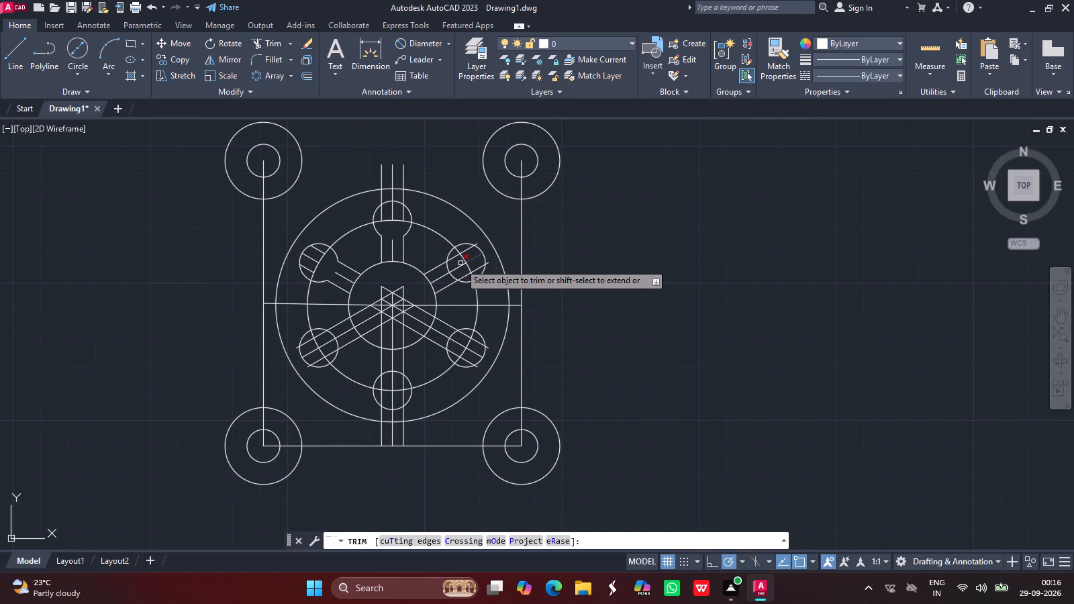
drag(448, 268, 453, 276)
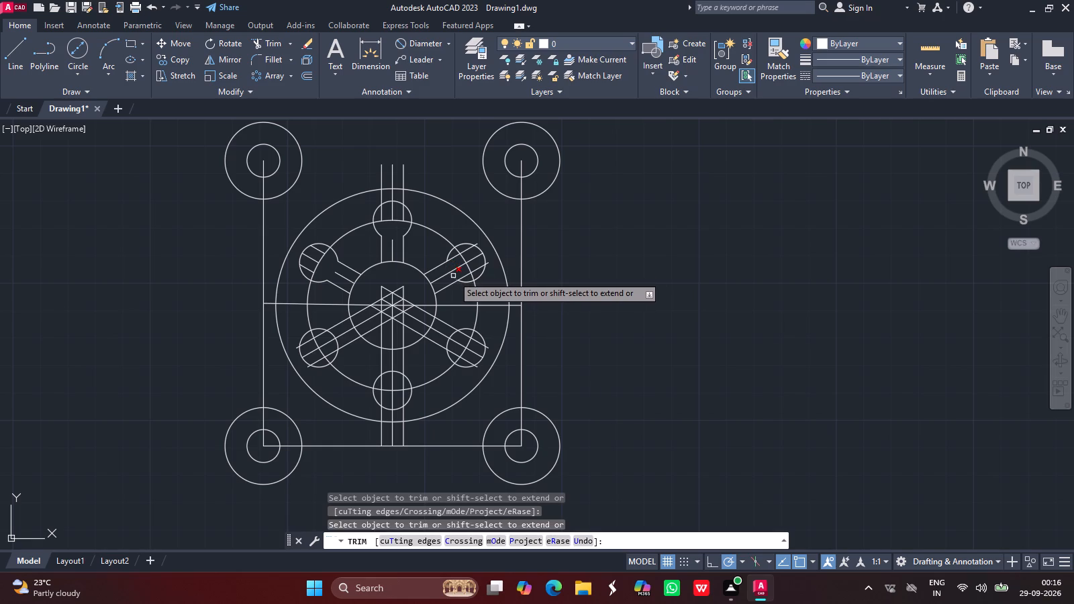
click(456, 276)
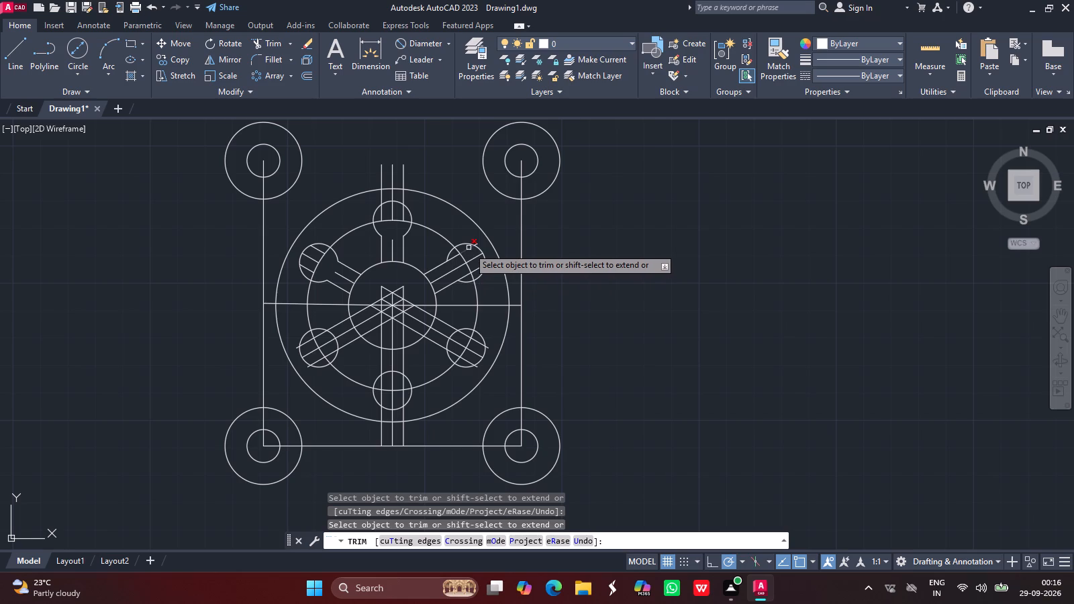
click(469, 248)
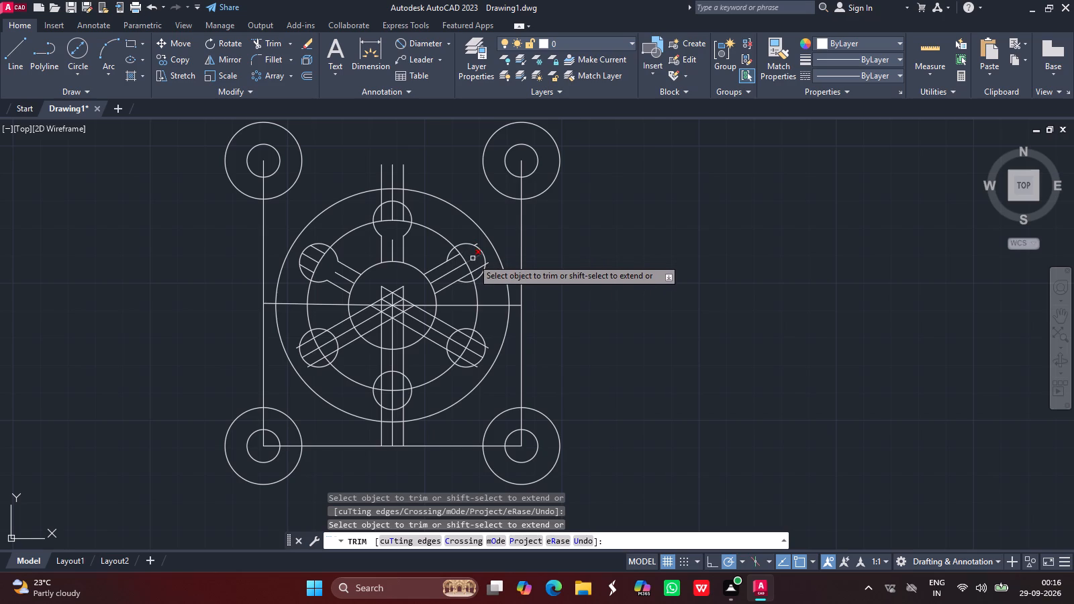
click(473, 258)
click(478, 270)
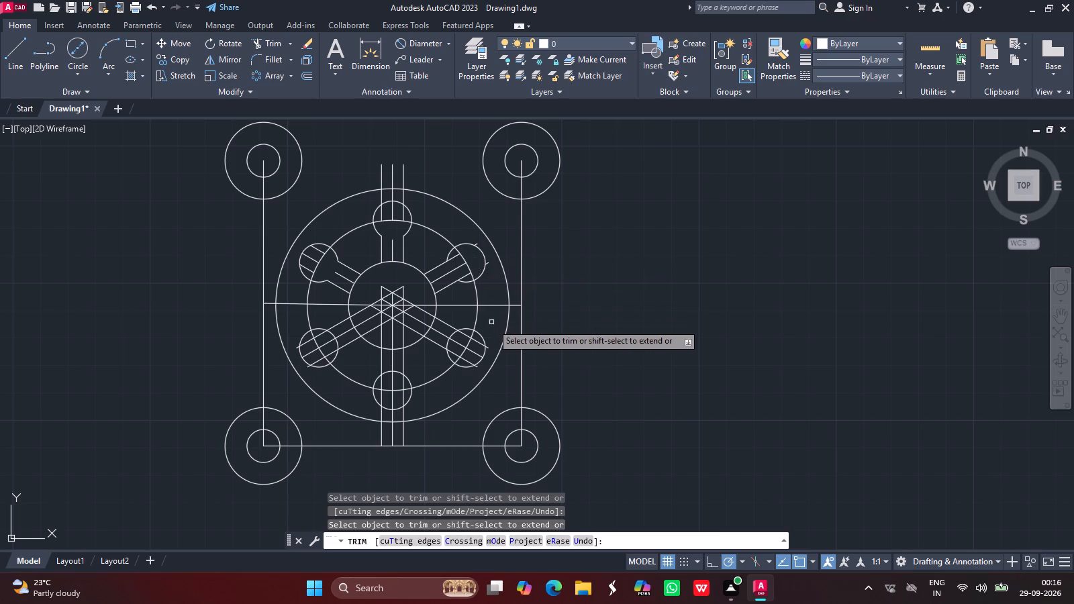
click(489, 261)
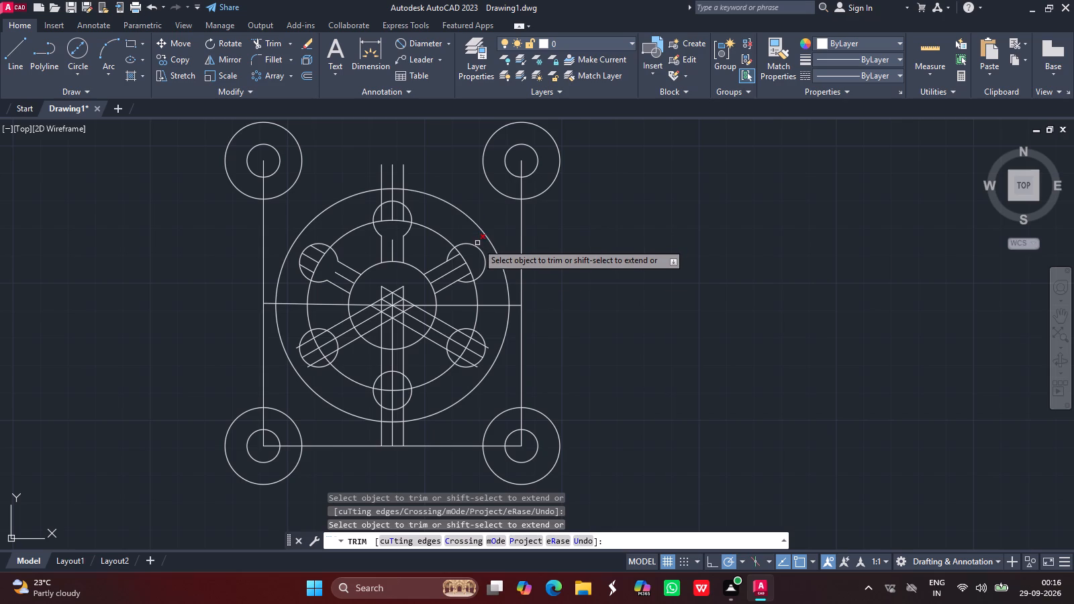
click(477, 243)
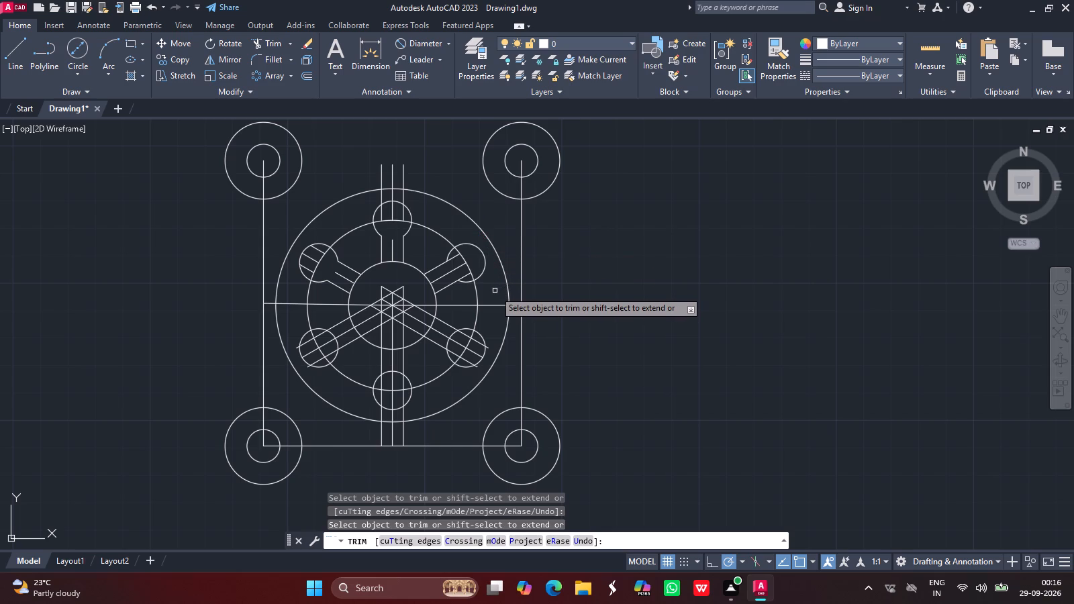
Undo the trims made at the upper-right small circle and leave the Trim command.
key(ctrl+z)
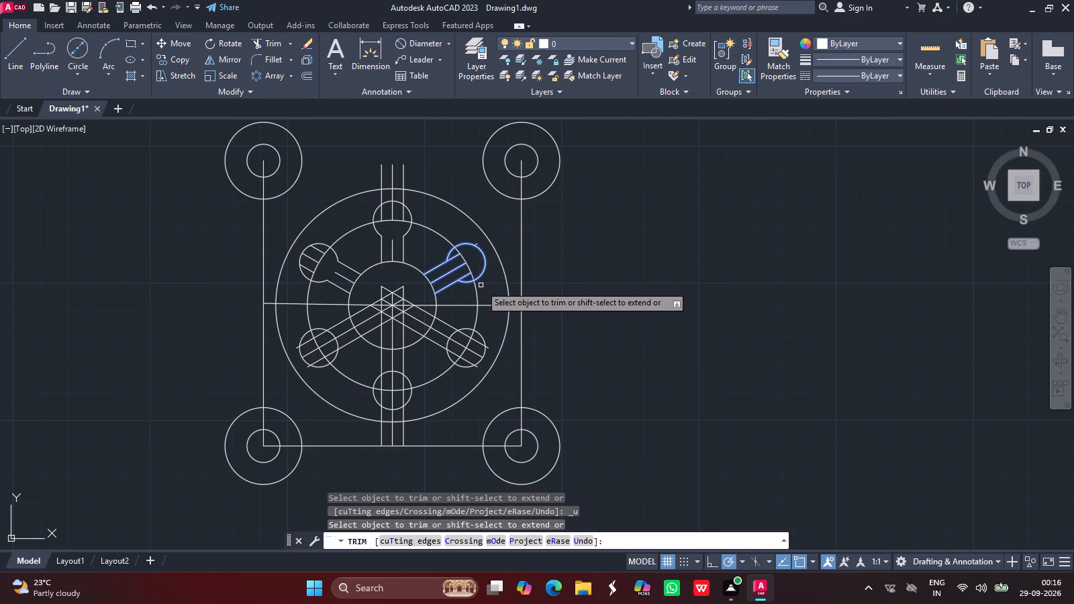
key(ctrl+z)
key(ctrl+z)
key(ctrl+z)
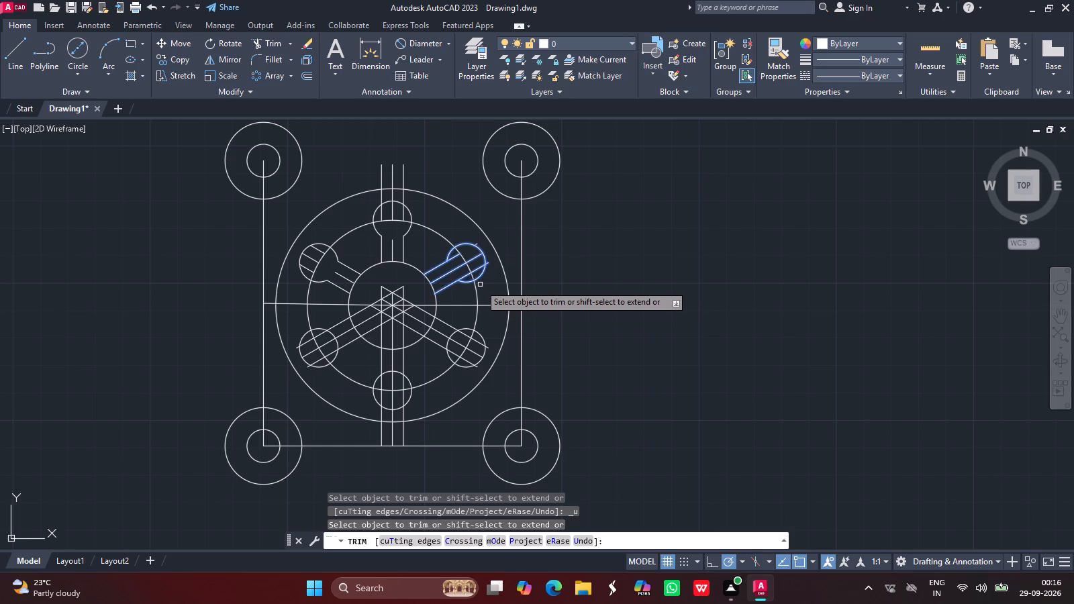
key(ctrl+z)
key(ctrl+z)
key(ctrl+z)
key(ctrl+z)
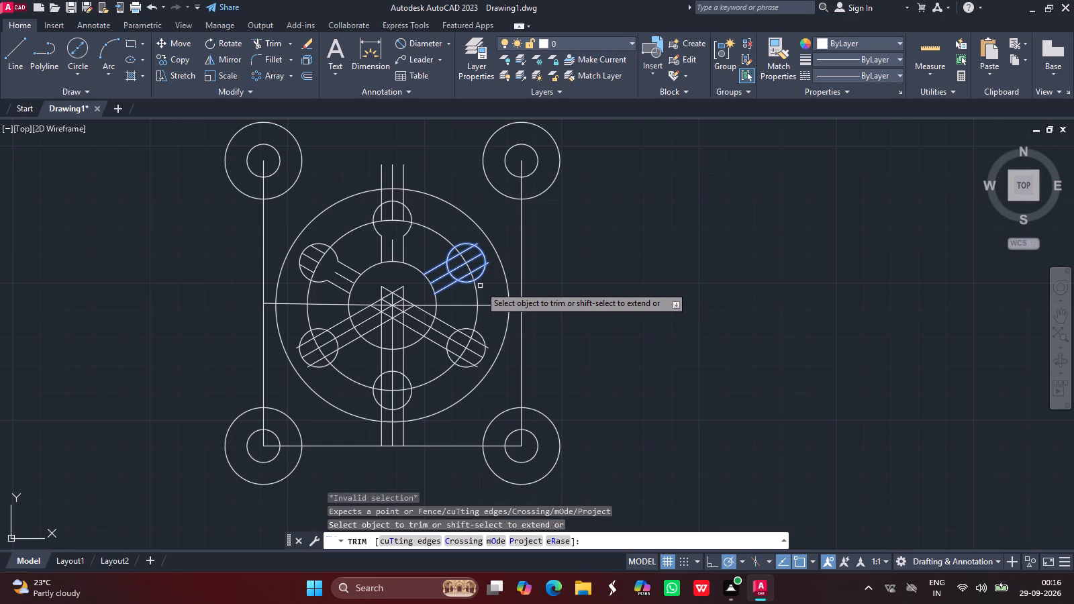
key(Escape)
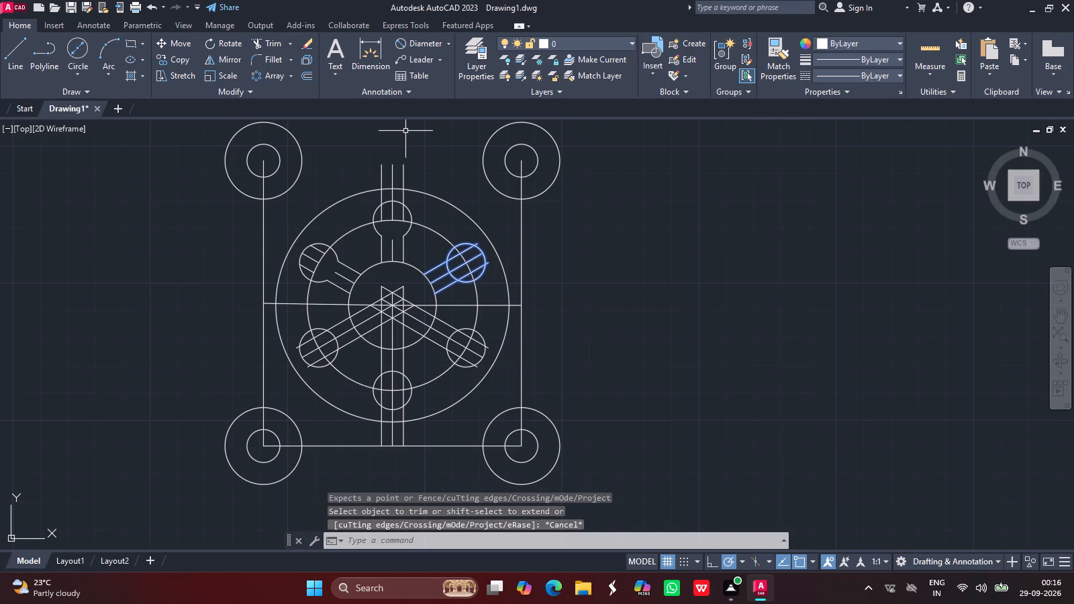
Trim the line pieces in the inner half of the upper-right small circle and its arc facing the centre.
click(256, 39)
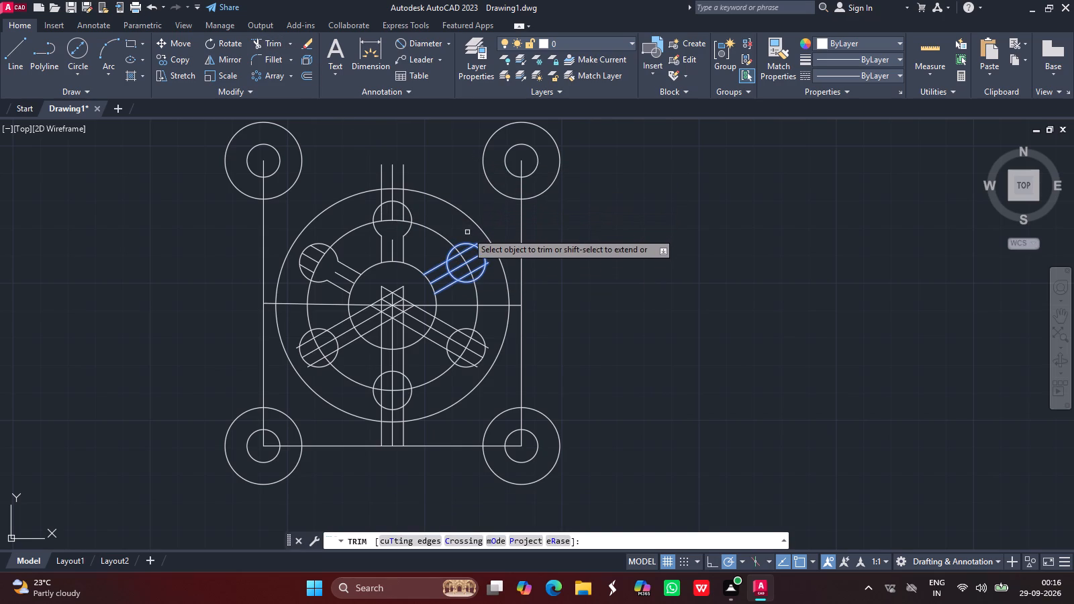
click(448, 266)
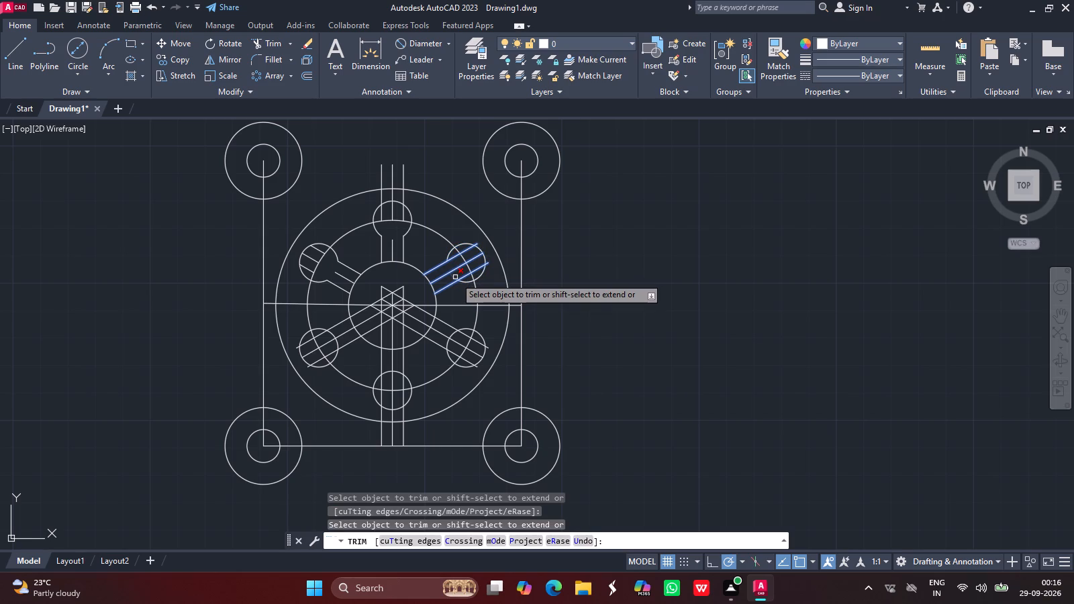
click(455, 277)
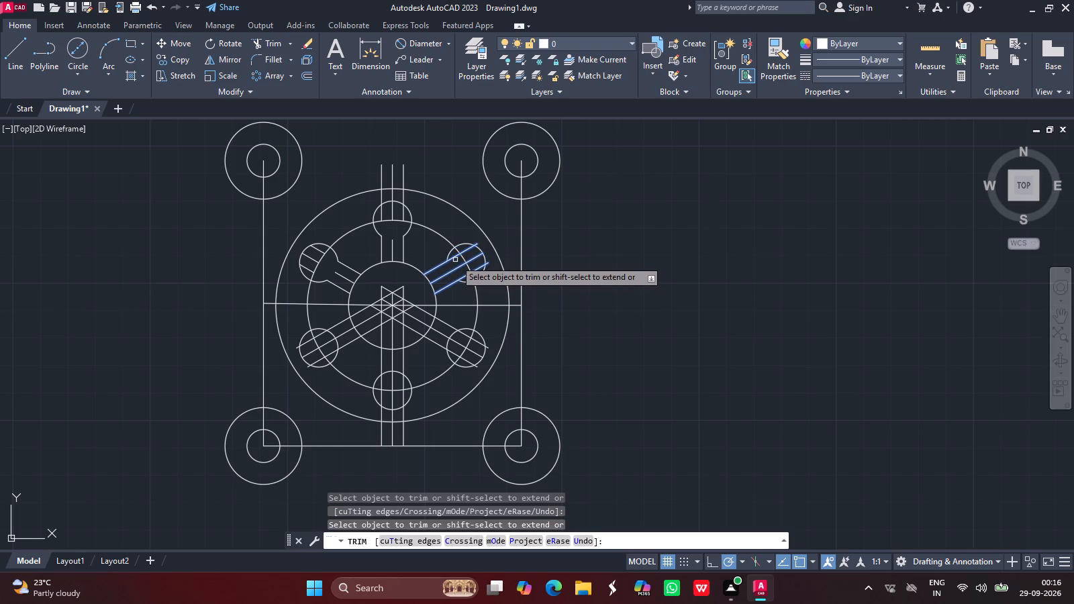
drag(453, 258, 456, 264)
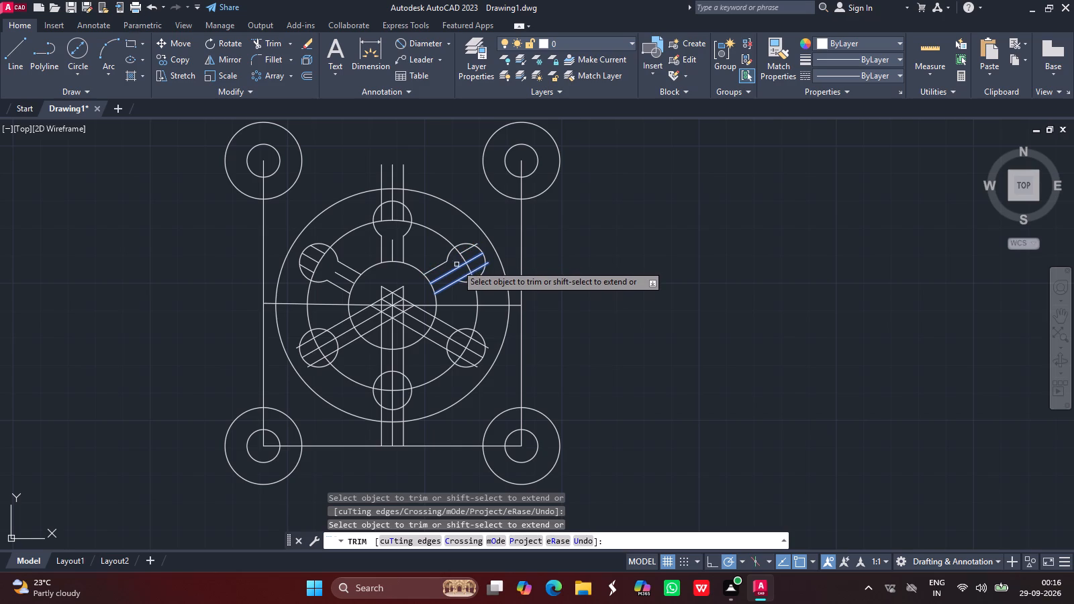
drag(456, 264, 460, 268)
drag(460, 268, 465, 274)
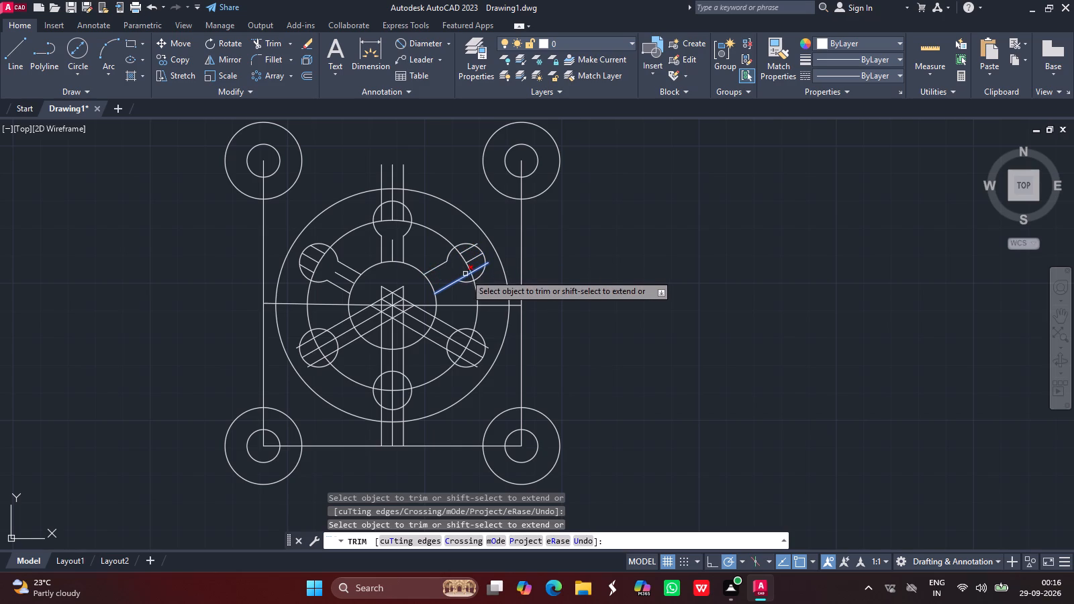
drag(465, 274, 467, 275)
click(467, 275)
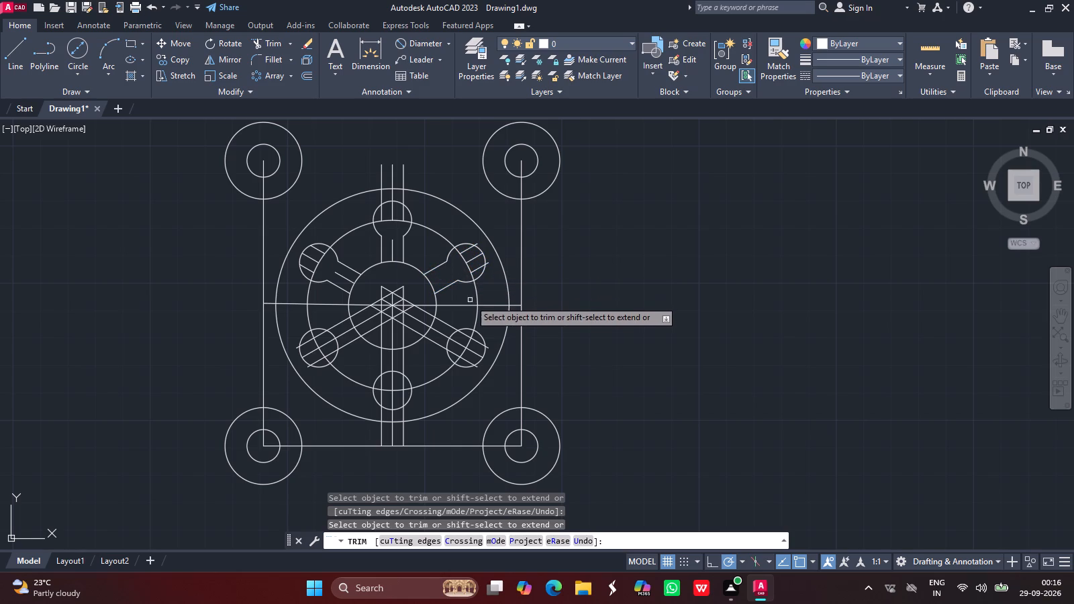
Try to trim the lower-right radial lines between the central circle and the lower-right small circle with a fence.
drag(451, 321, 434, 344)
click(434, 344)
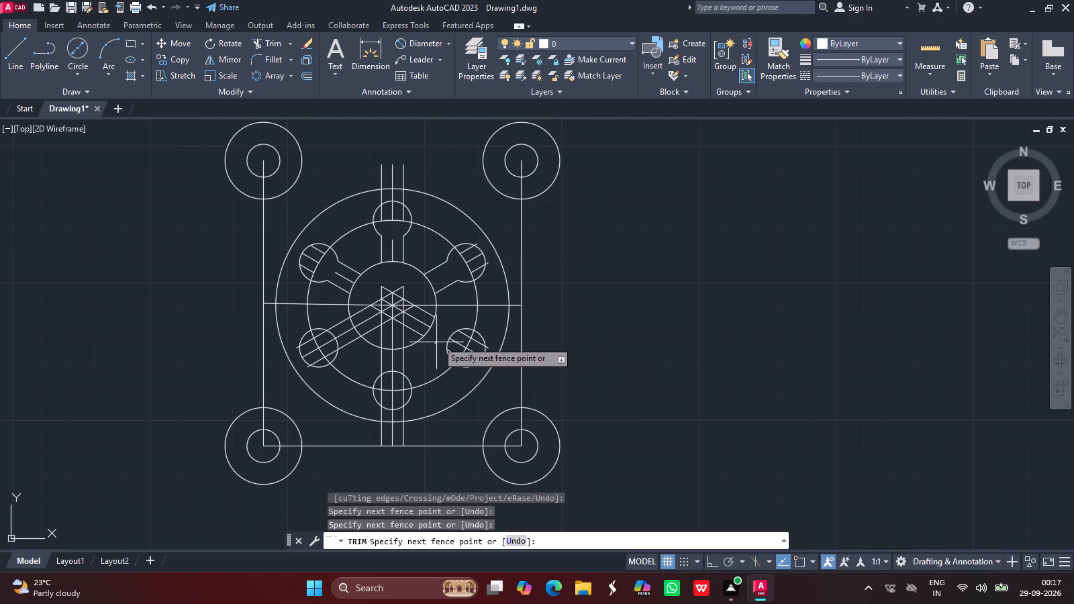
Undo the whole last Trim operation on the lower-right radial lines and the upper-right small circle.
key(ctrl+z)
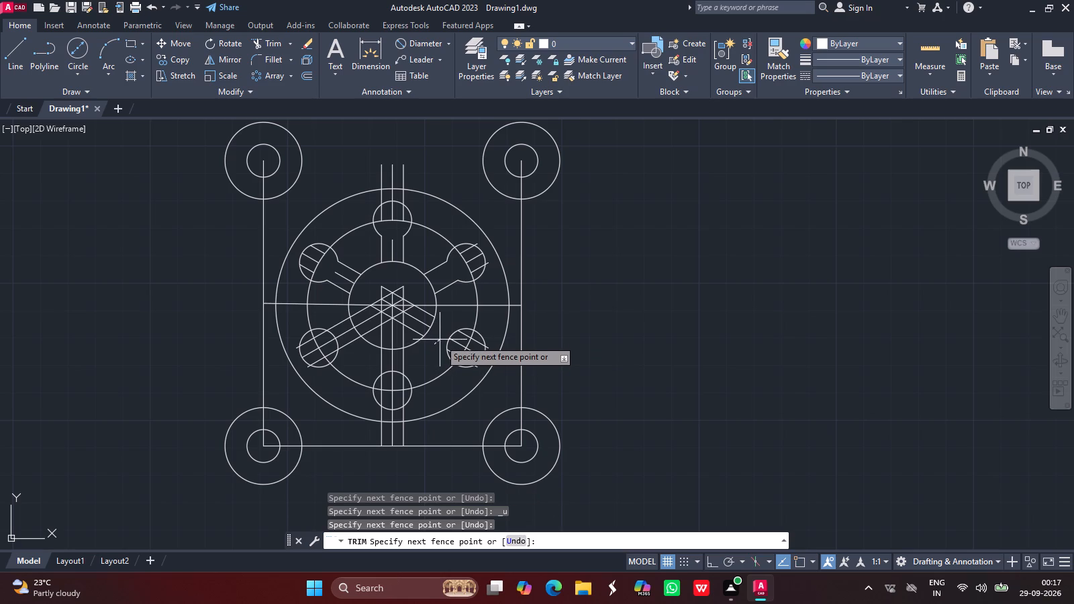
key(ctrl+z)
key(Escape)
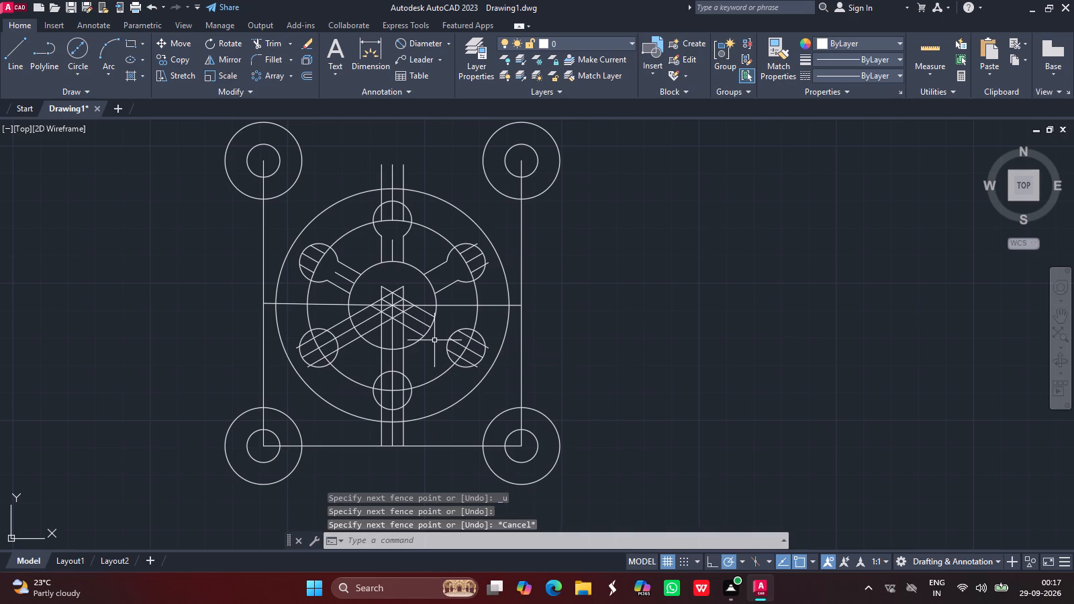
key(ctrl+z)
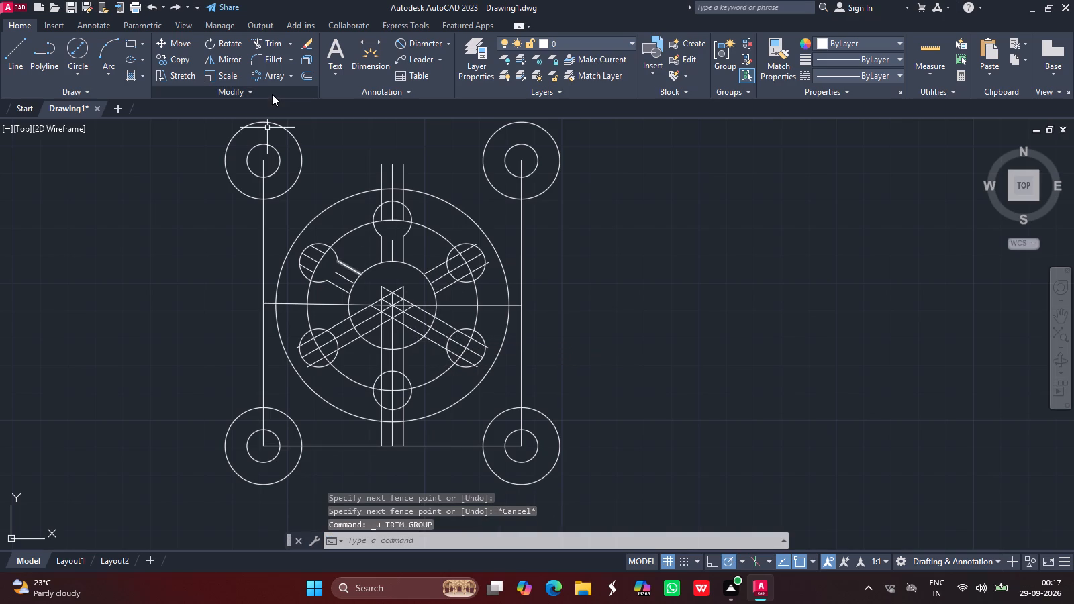
Trim the leftover centre-line pieces in the upper-right, top and upper-left slots, plus the upper-right small circle's arc facing the centre.
click(264, 46)
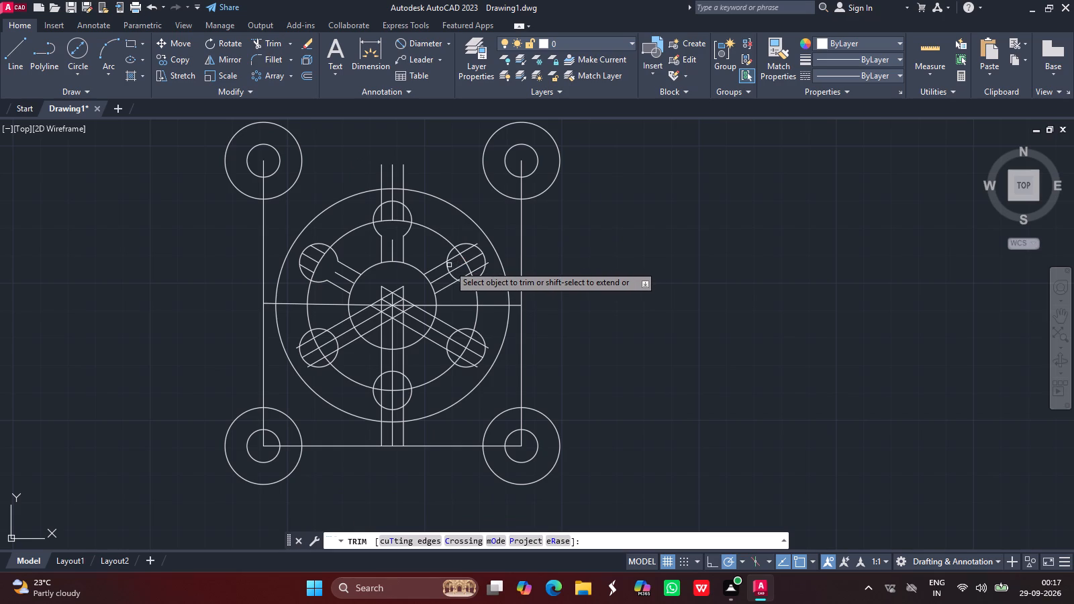
click(449, 265)
click(454, 276)
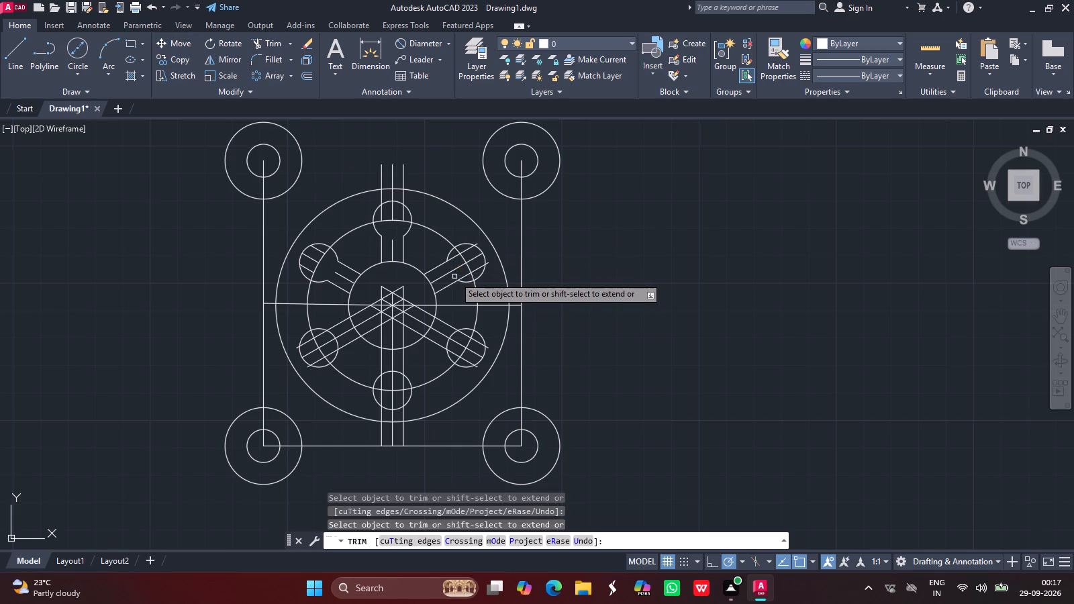
drag(458, 267, 379, 242)
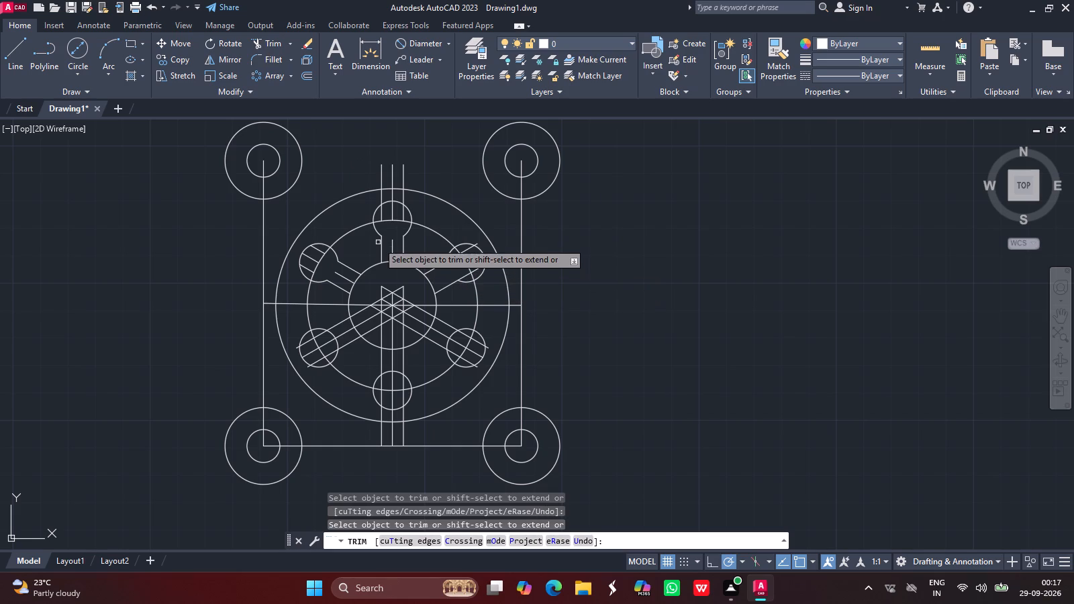
drag(379, 242, 394, 245)
click(394, 245)
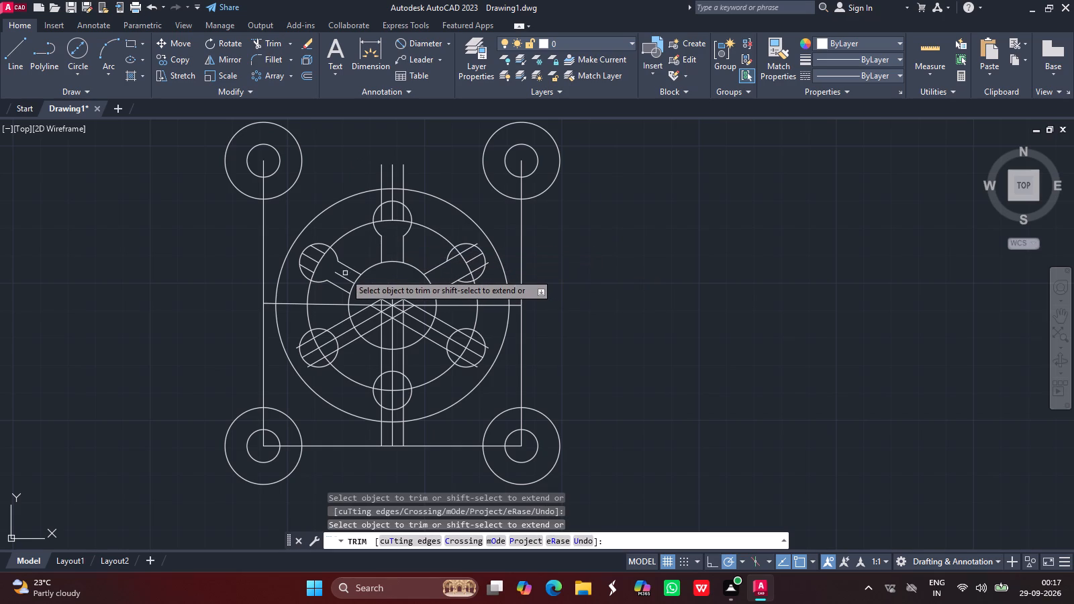
click(344, 276)
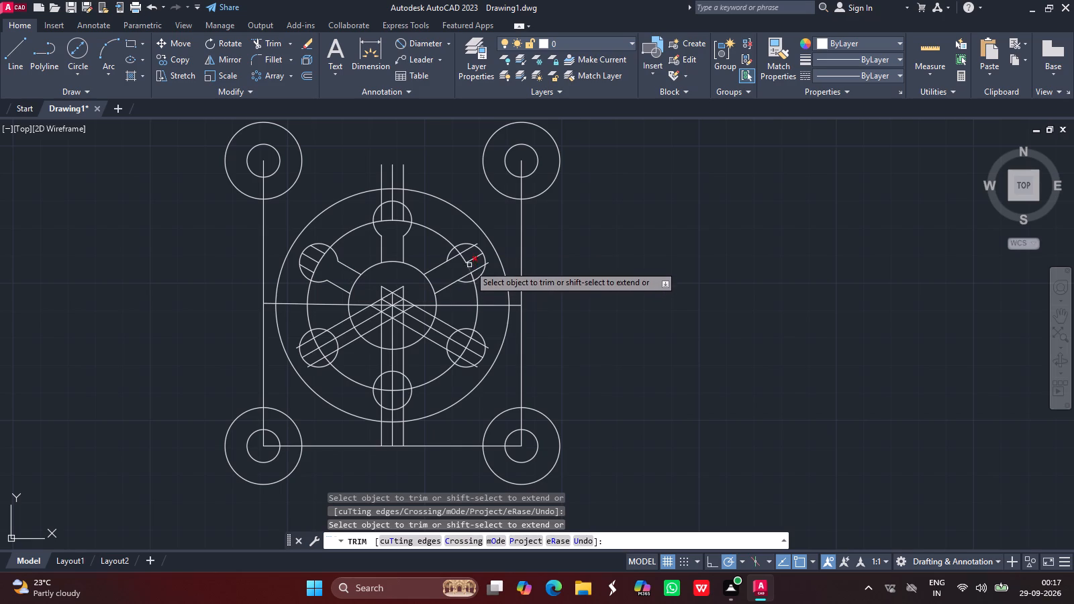
Trim the remaining radial line pieces inside and just beyond the upper-right small circle.
click(468, 249)
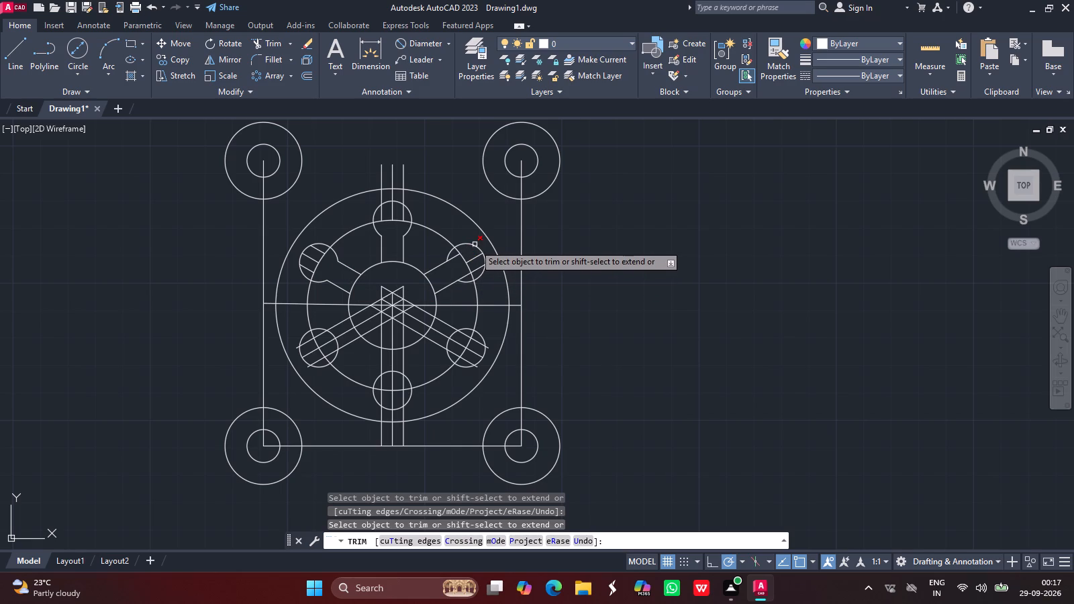
click(475, 244)
drag(476, 256, 477, 260)
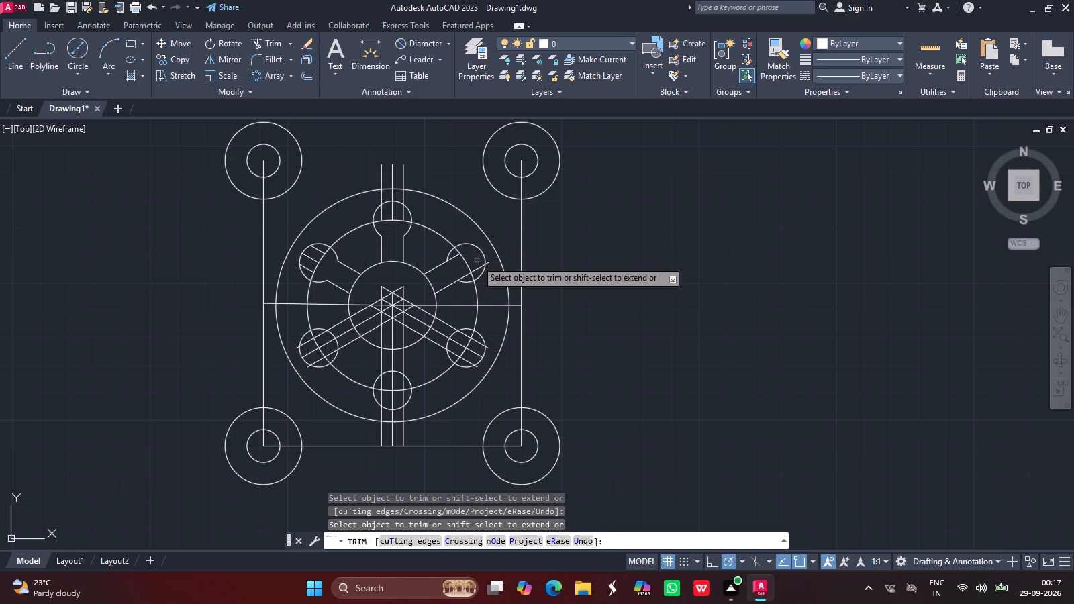
drag(477, 260, 478, 268)
drag(478, 268, 487, 264)
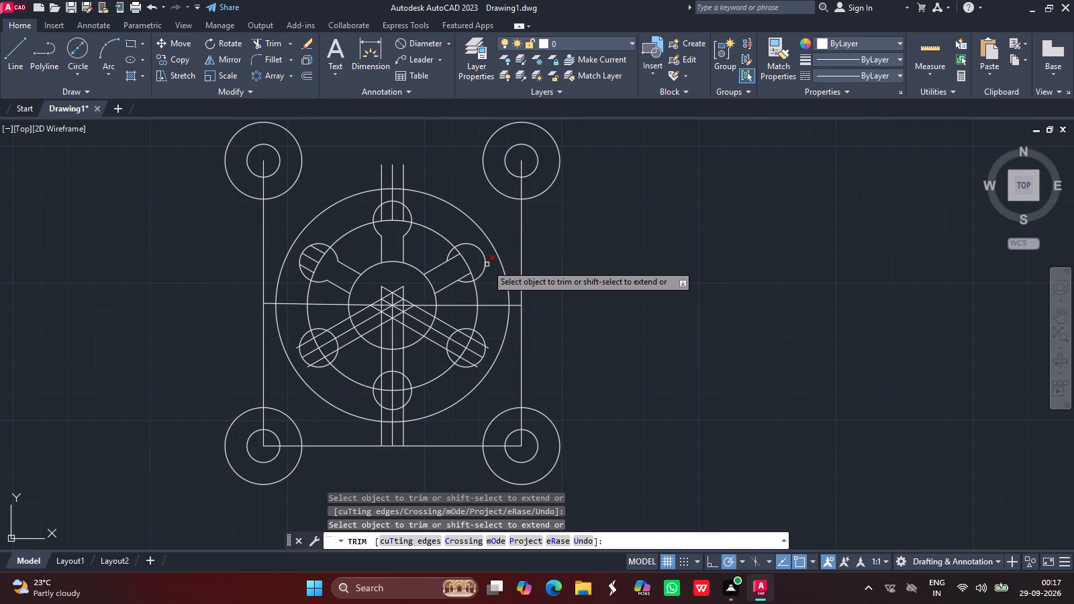
drag(487, 264, 456, 256)
drag(456, 256, 466, 276)
click(466, 276)
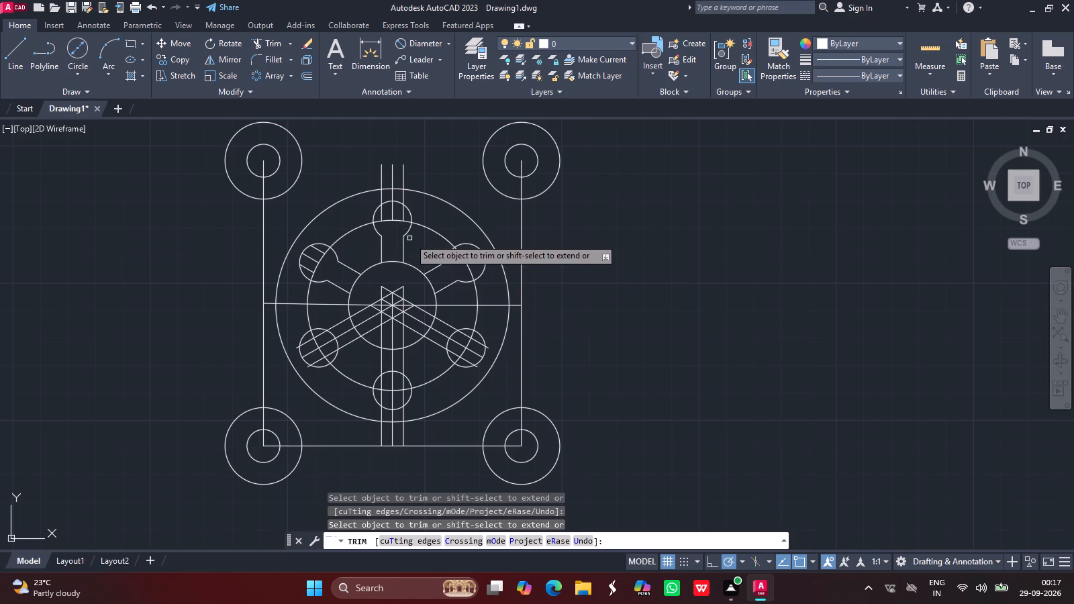
Trim the three vertical lines inside the top small circle and above it, including their ends beyond the large outer circle.
drag(402, 213, 392, 211)
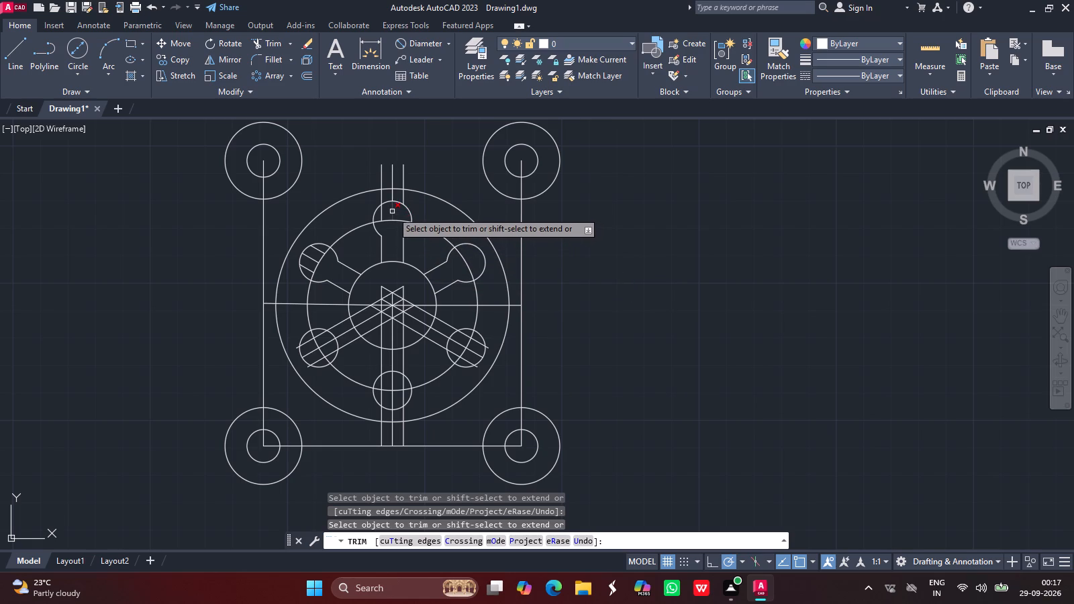
drag(392, 211, 383, 213)
drag(383, 213, 383, 203)
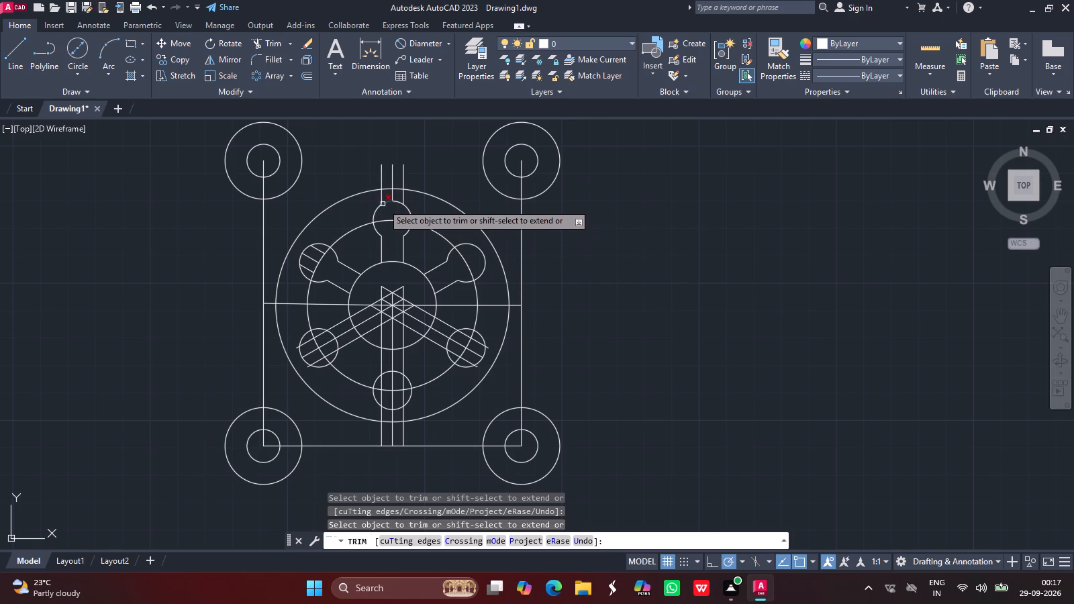
drag(383, 203, 381, 197)
drag(381, 197, 393, 195)
drag(393, 195, 394, 195)
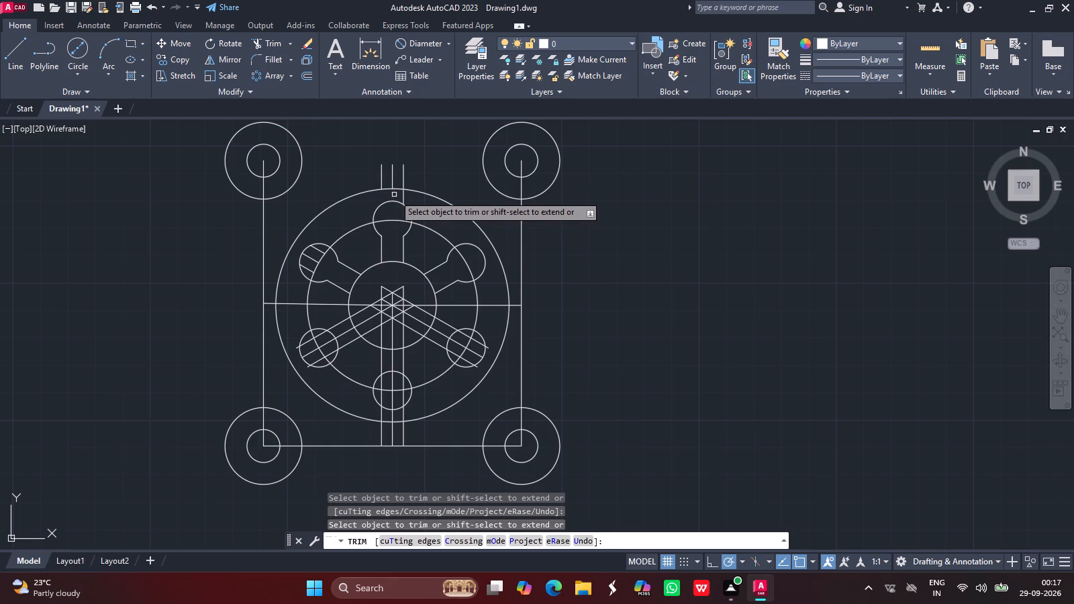
drag(394, 195, 402, 195)
drag(402, 195, 407, 179)
drag(407, 179, 373, 175)
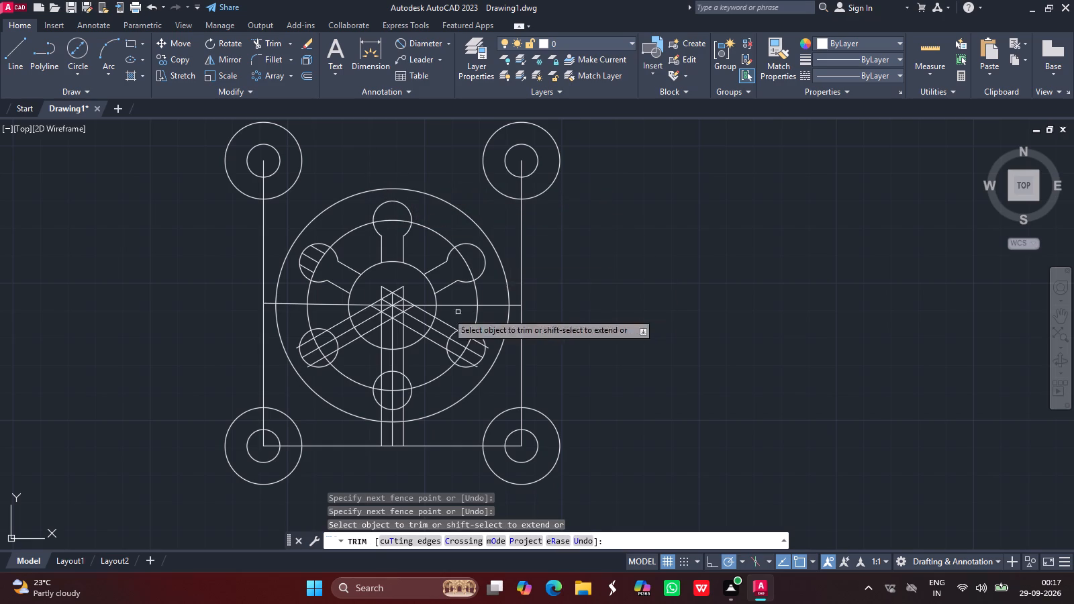
Trim the remaining radial line pieces inside the upper-left small circle.
drag(318, 248, 313, 254)
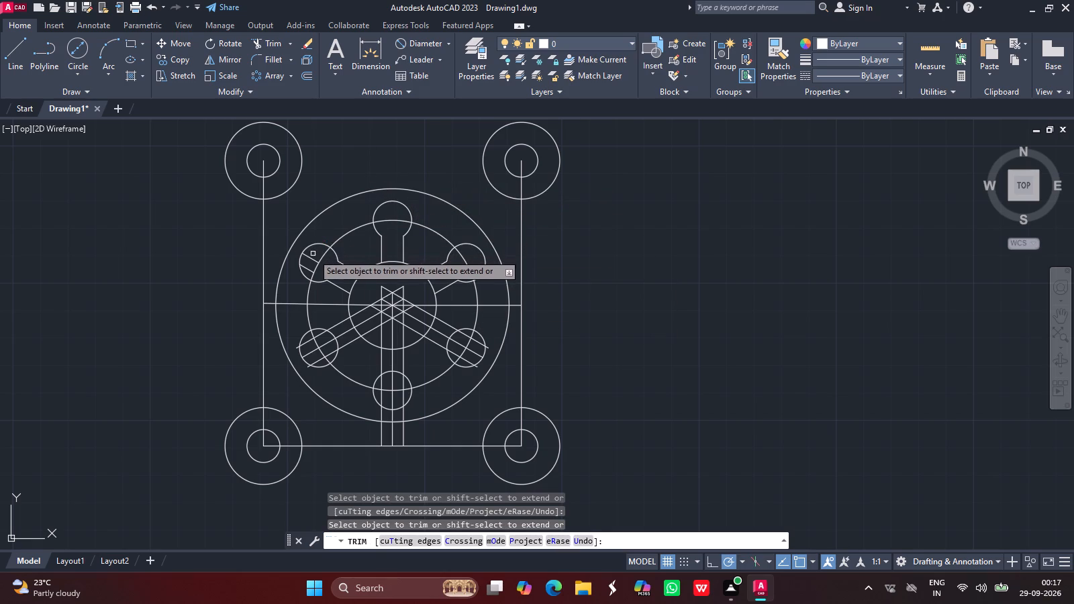
drag(313, 254, 311, 258)
drag(311, 258, 307, 267)
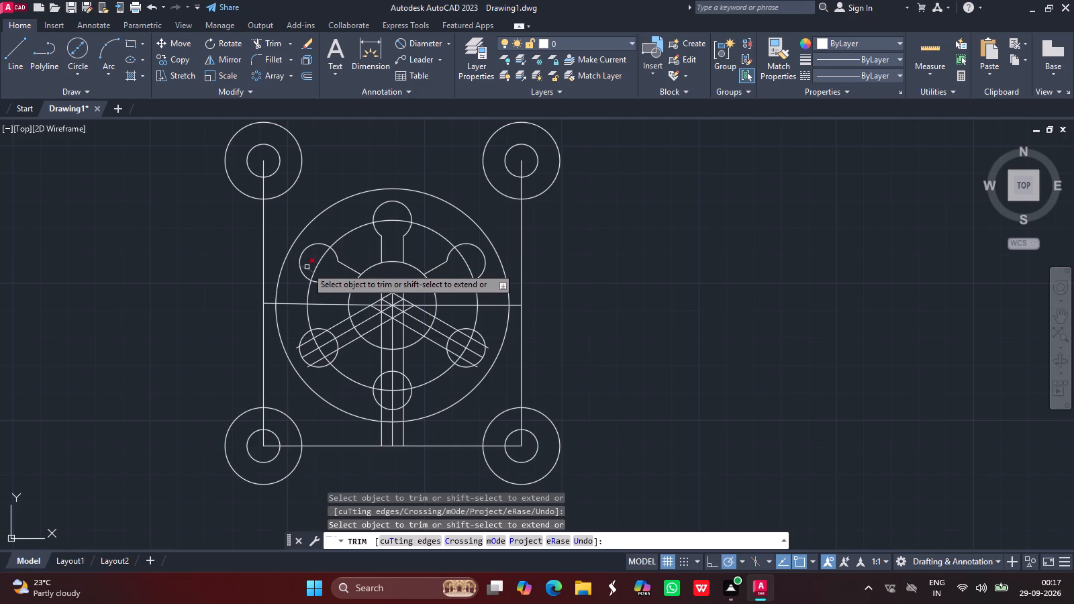
click(307, 267)
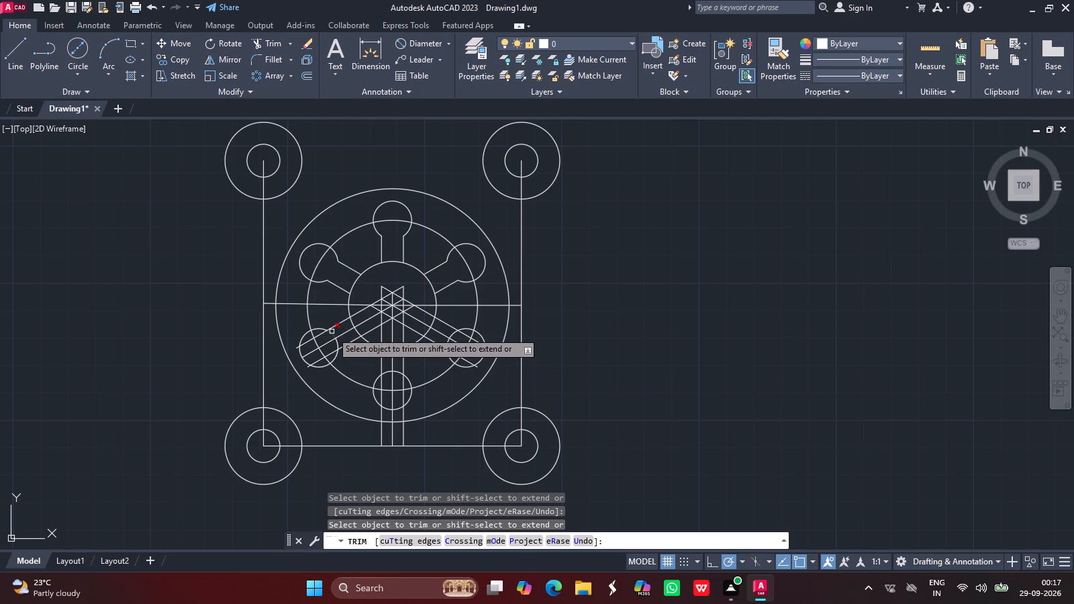
Open the lower-left slot by trimming its centre line, the small circle's inner arc and the line pieces in and beyond that circle.
drag(331, 333, 336, 342)
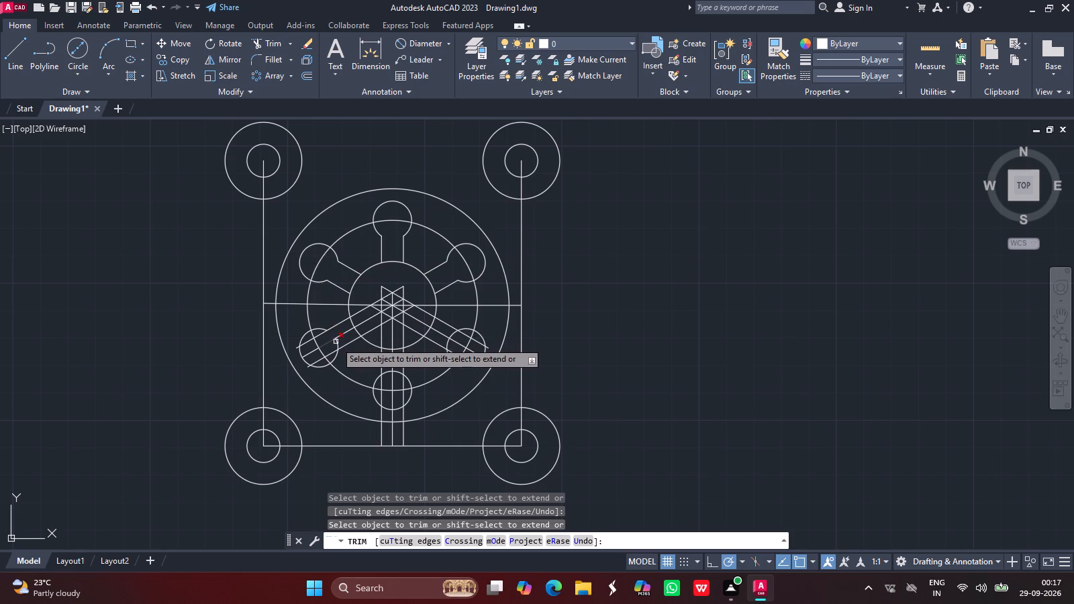
drag(336, 342, 337, 343)
drag(337, 343, 330, 343)
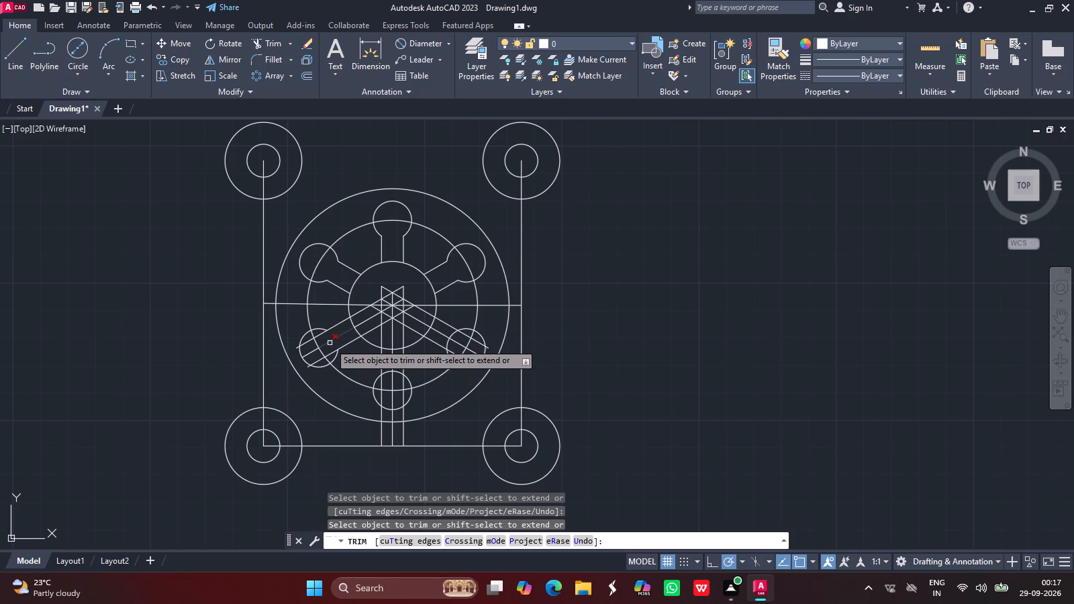
drag(330, 343, 314, 352)
drag(314, 352, 296, 346)
drag(296, 346, 307, 368)
drag(307, 368, 316, 363)
click(316, 363)
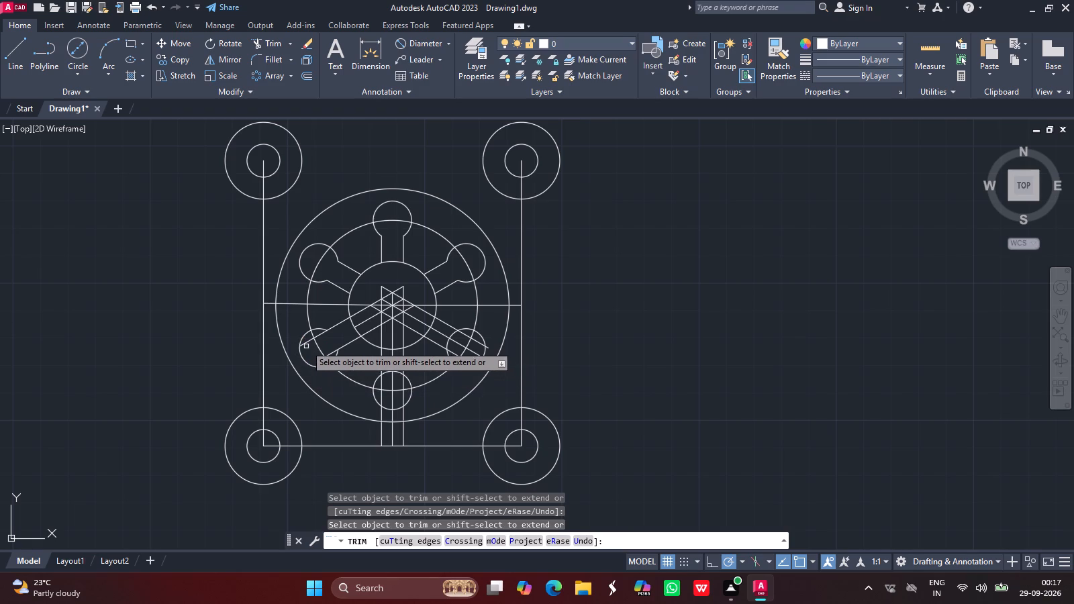
click(308, 340)
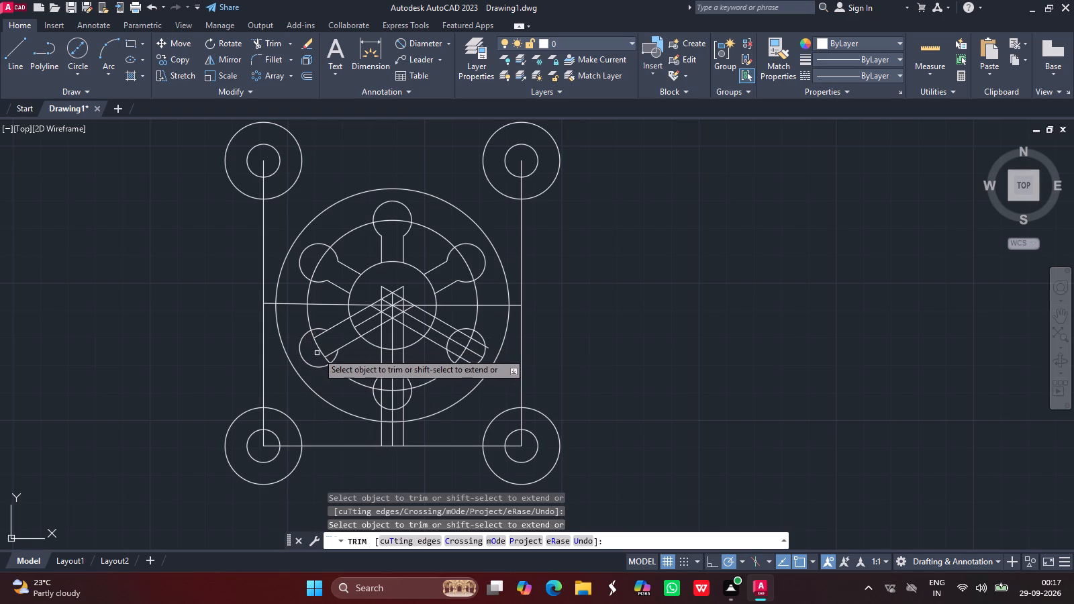
click(318, 334)
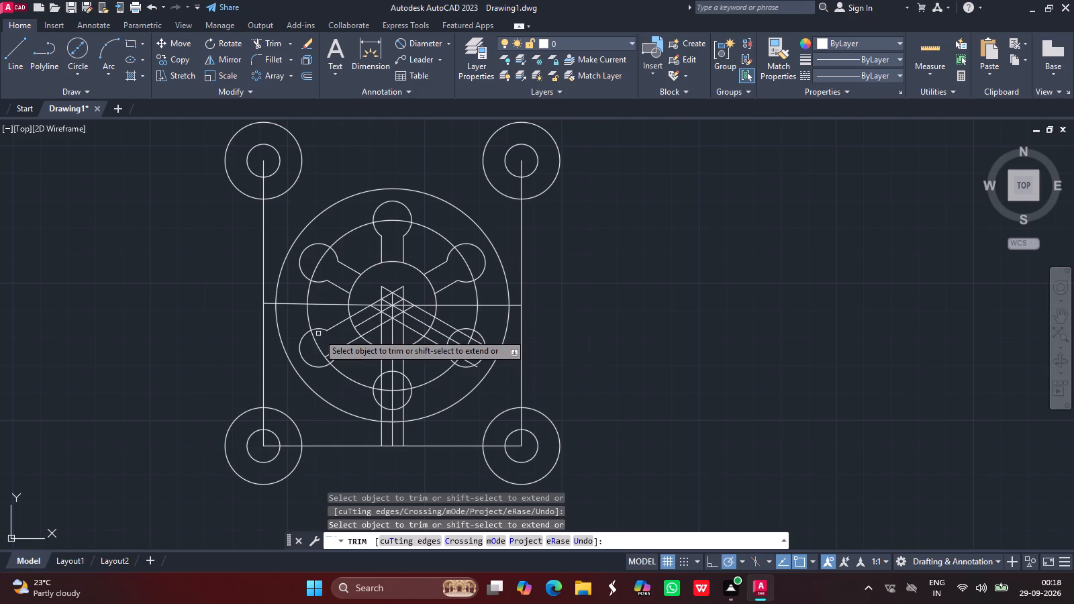
click(330, 354)
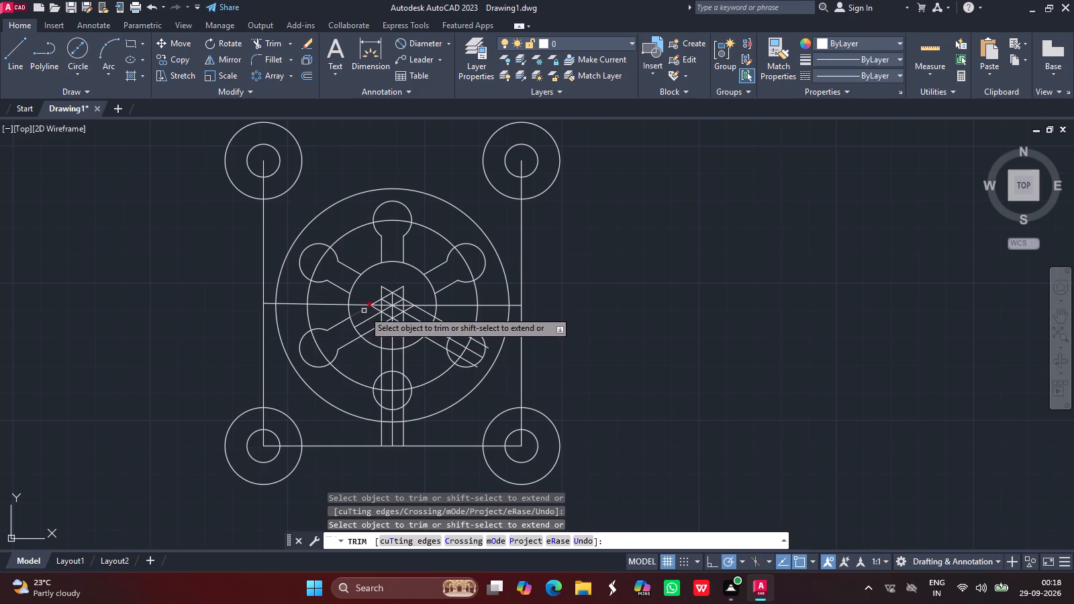
Trim the lower-left, bottom and lower-right radial lines inside the central circle with fences, up to the small star at the centre.
drag(355, 311, 370, 331)
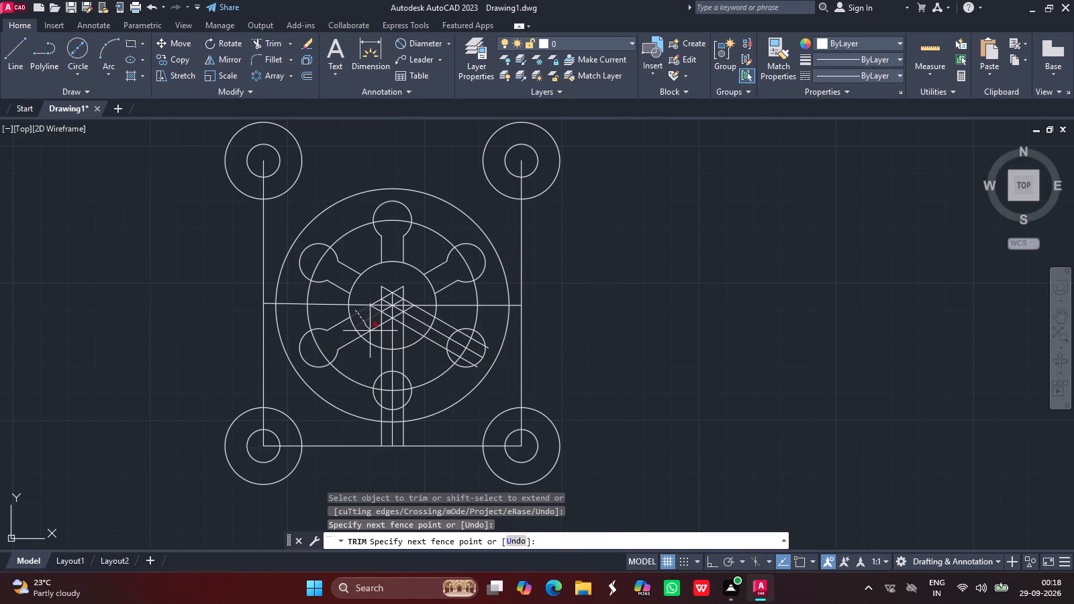
drag(370, 331, 373, 334)
click(373, 334)
drag(373, 334, 397, 333)
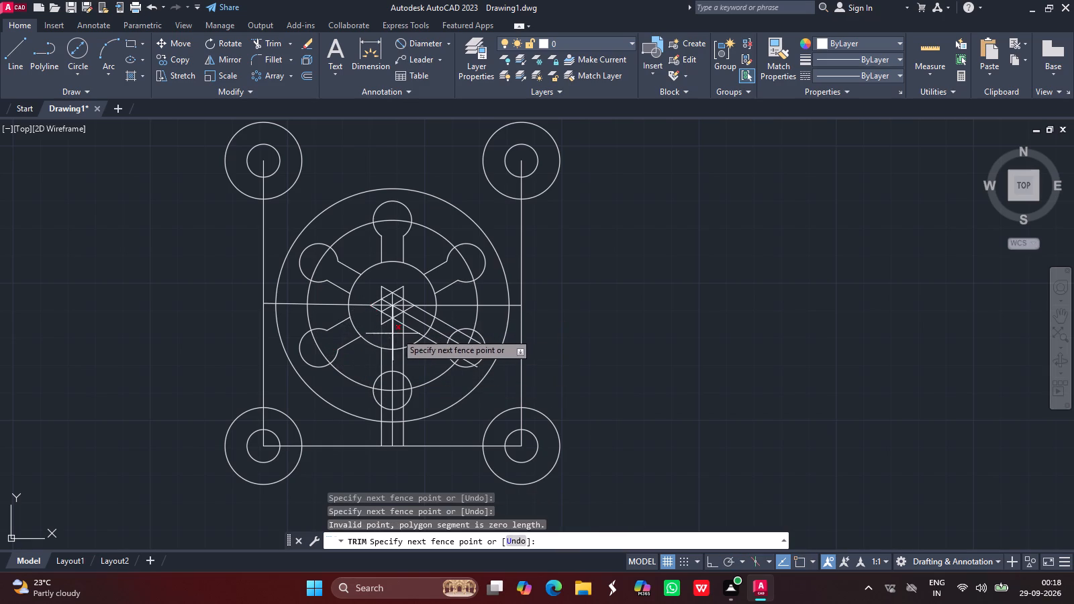
drag(397, 333, 424, 310)
click(424, 310)
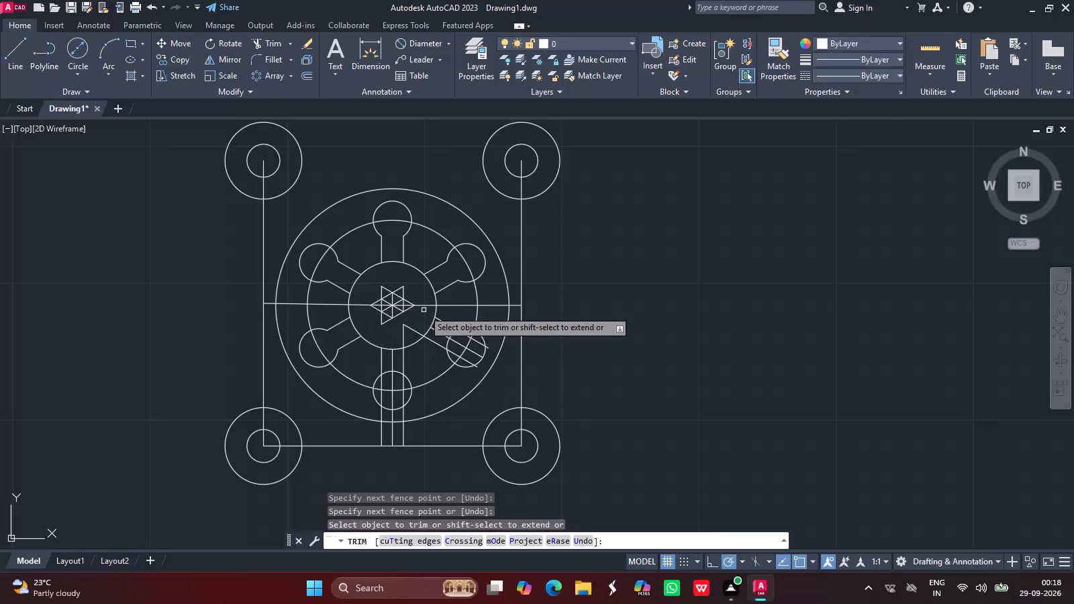
drag(418, 327, 393, 335)
click(393, 335)
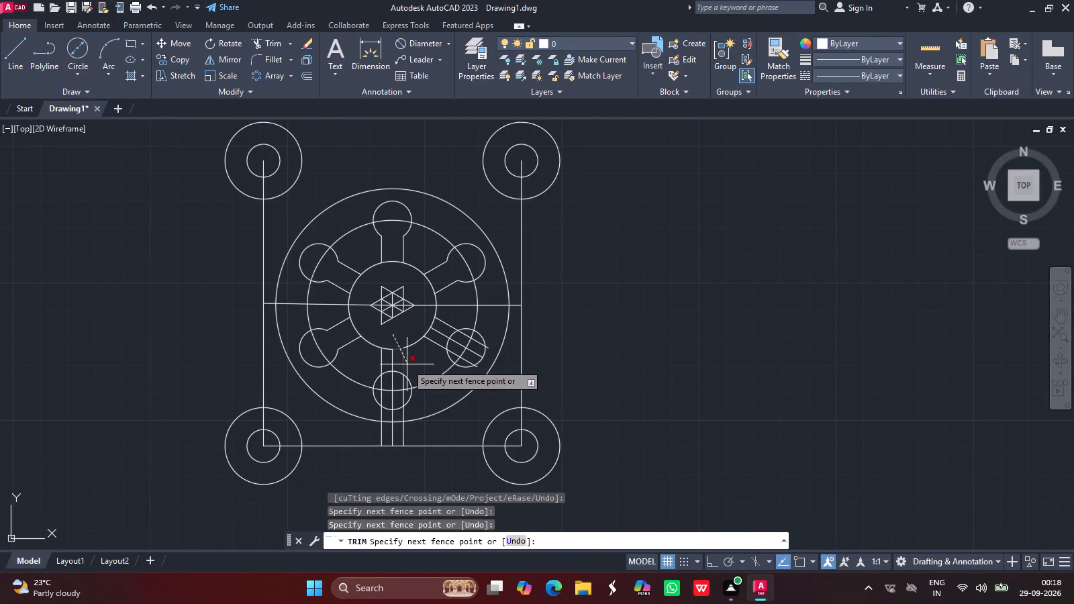
click(403, 326)
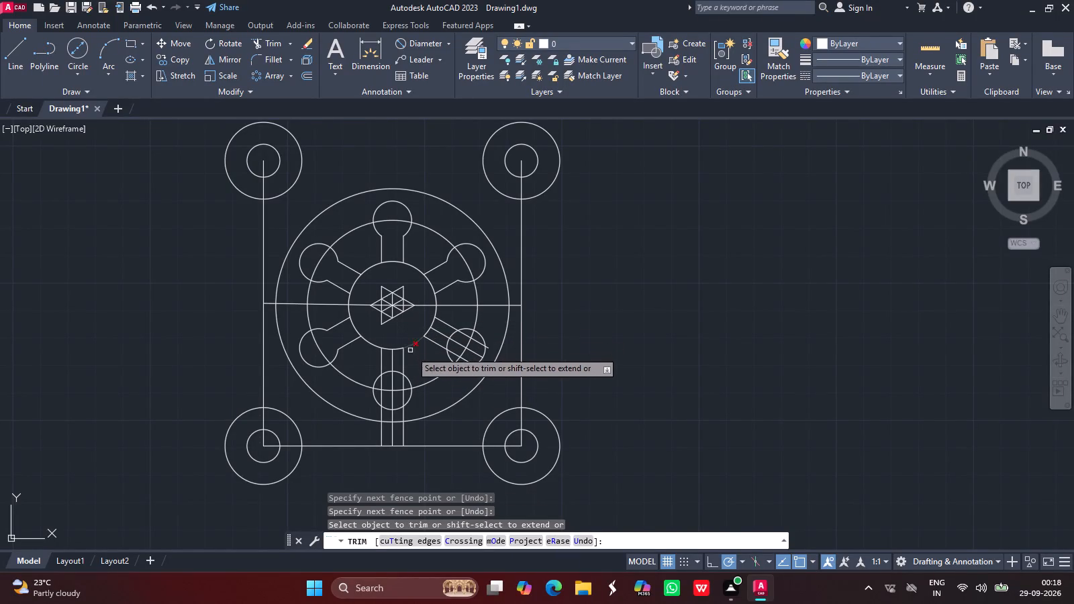
Trim the bottom small circle's arc facing the centre, the slot's centre line and the vertical line pieces inside that circle.
drag(399, 373, 386, 374)
click(386, 374)
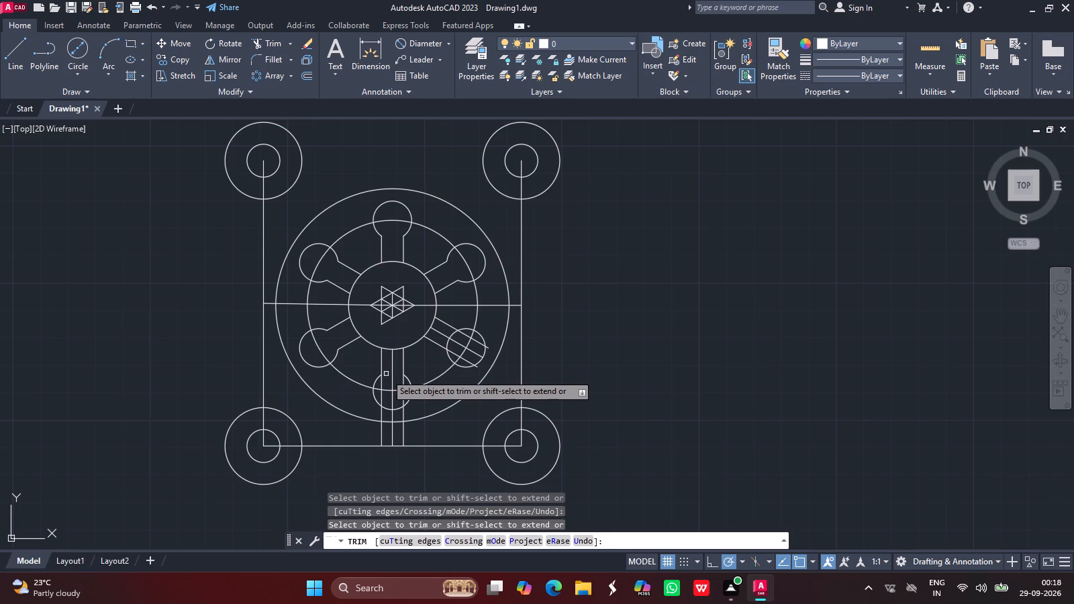
drag(383, 386, 397, 386)
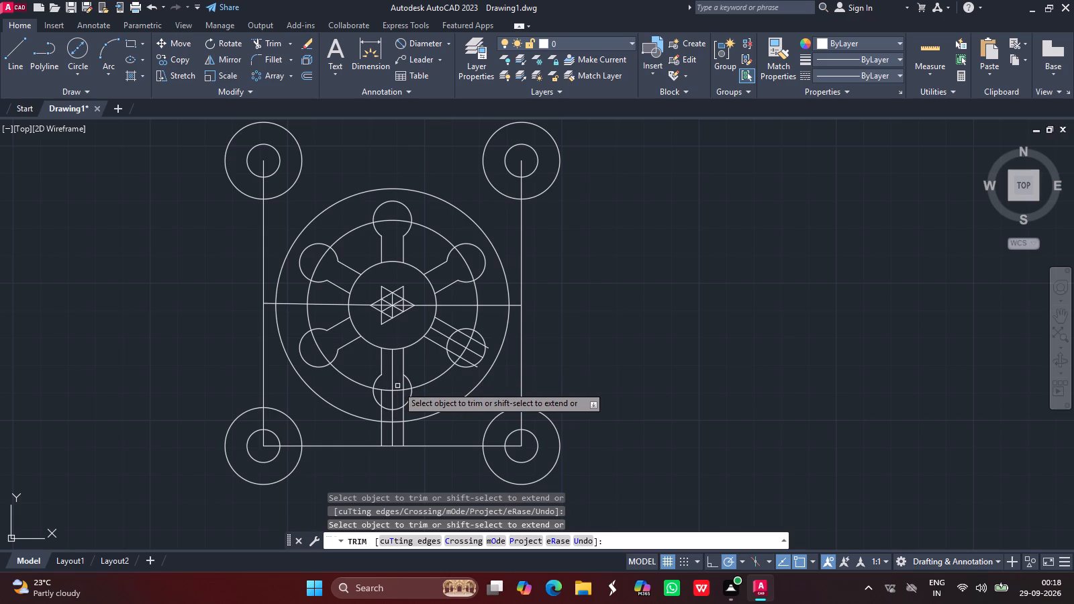
drag(397, 386, 403, 385)
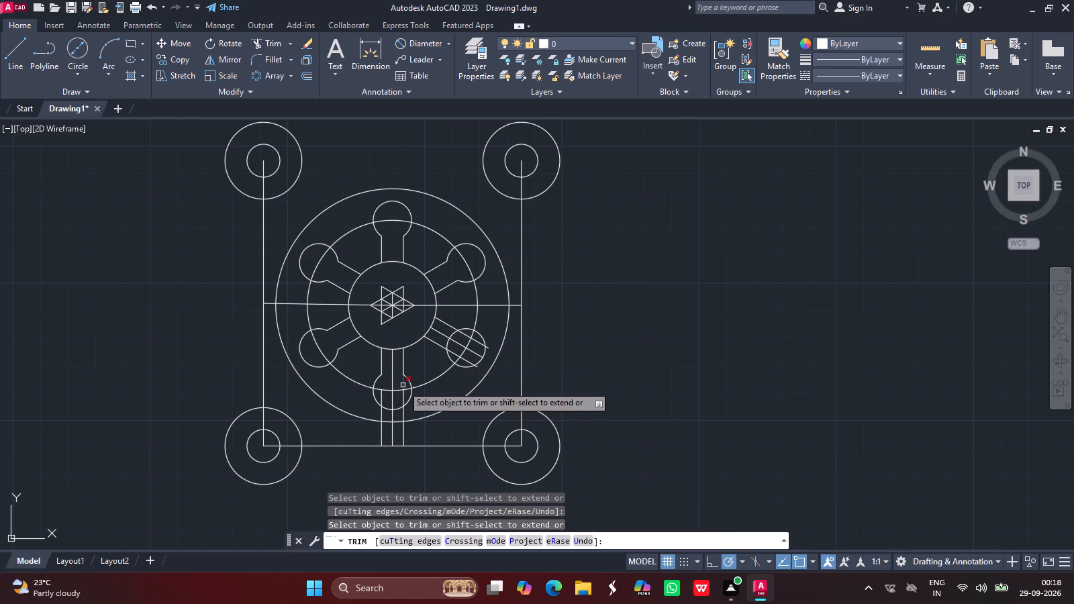
drag(403, 385, 396, 380)
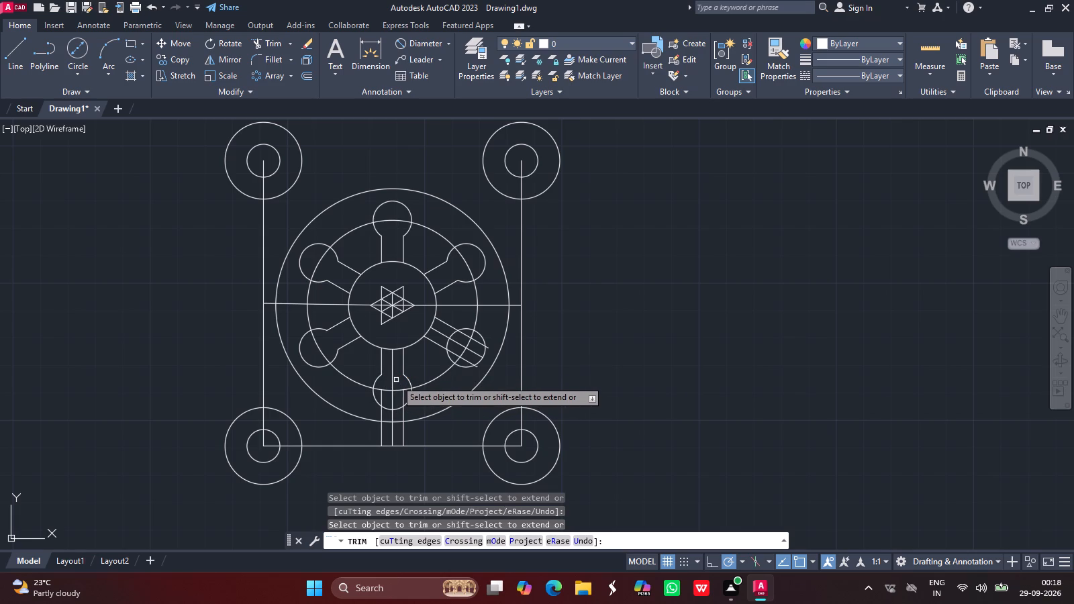
click(391, 380)
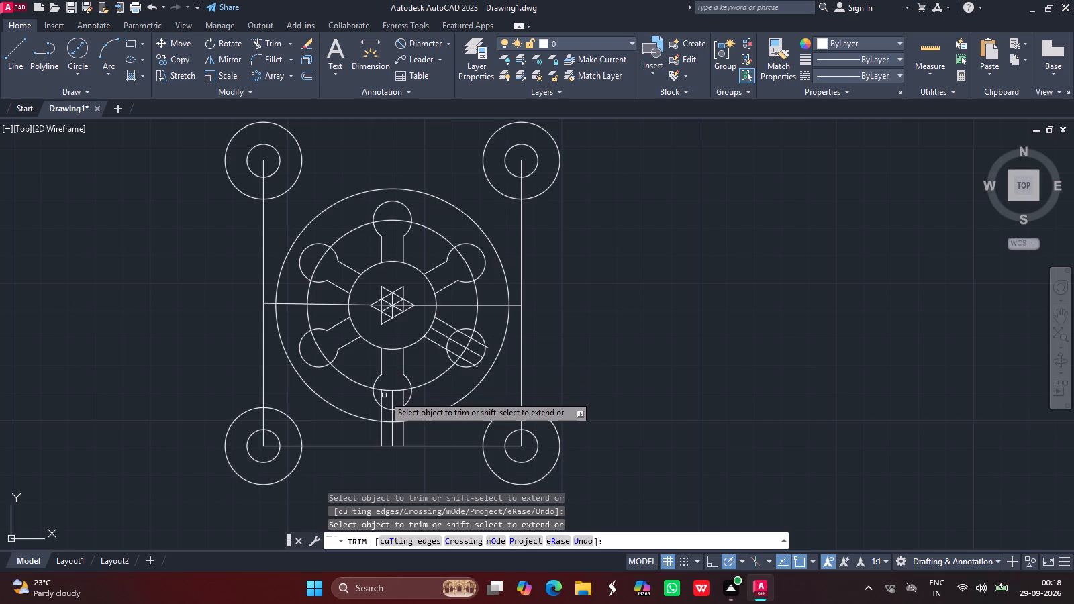
drag(382, 397, 394, 399)
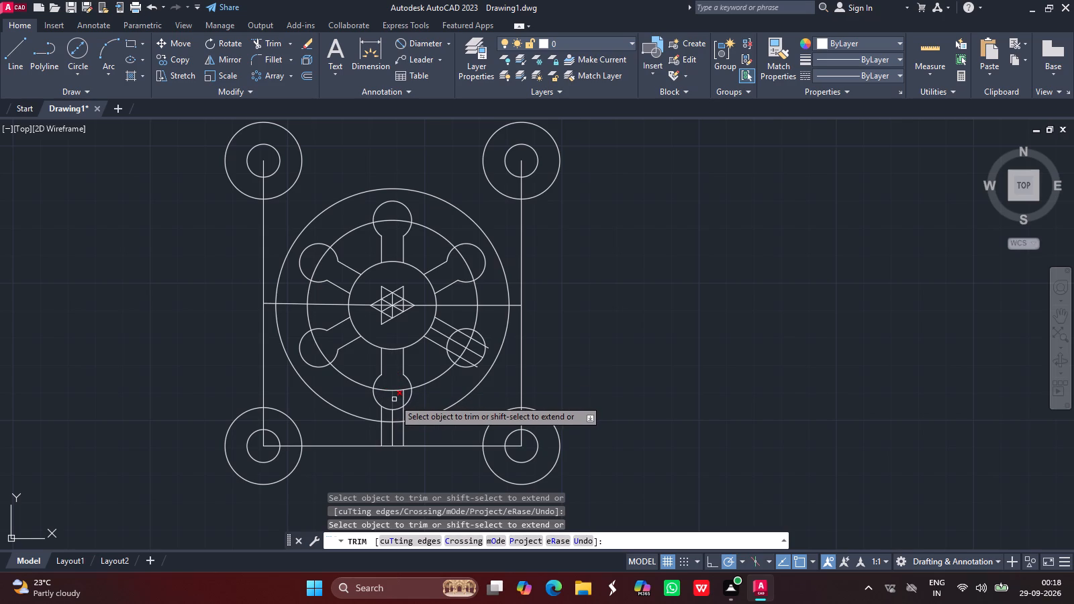
click(394, 399)
drag(403, 398, 404, 414)
Trim the three vertical line pieces below the bottom small circle, down to the lower horizontal line.
click(404, 414)
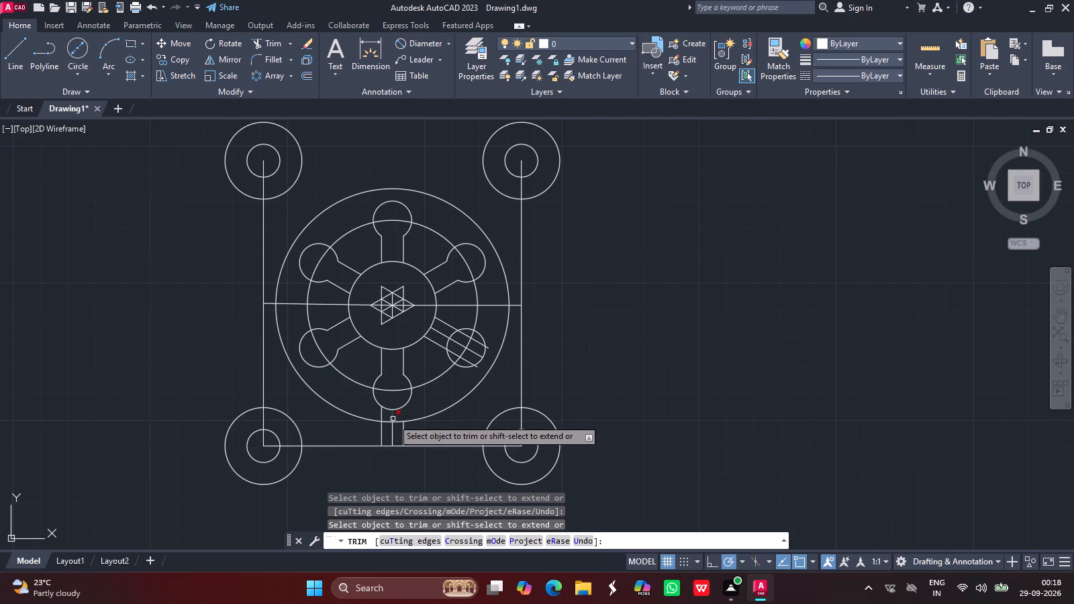
click(388, 417)
click(393, 417)
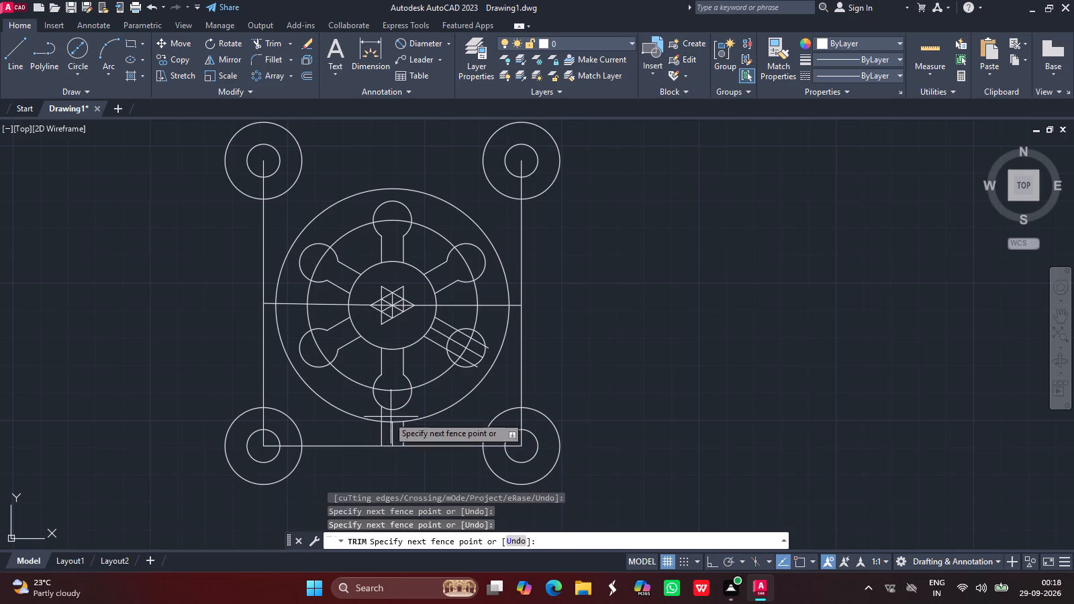
click(381, 414)
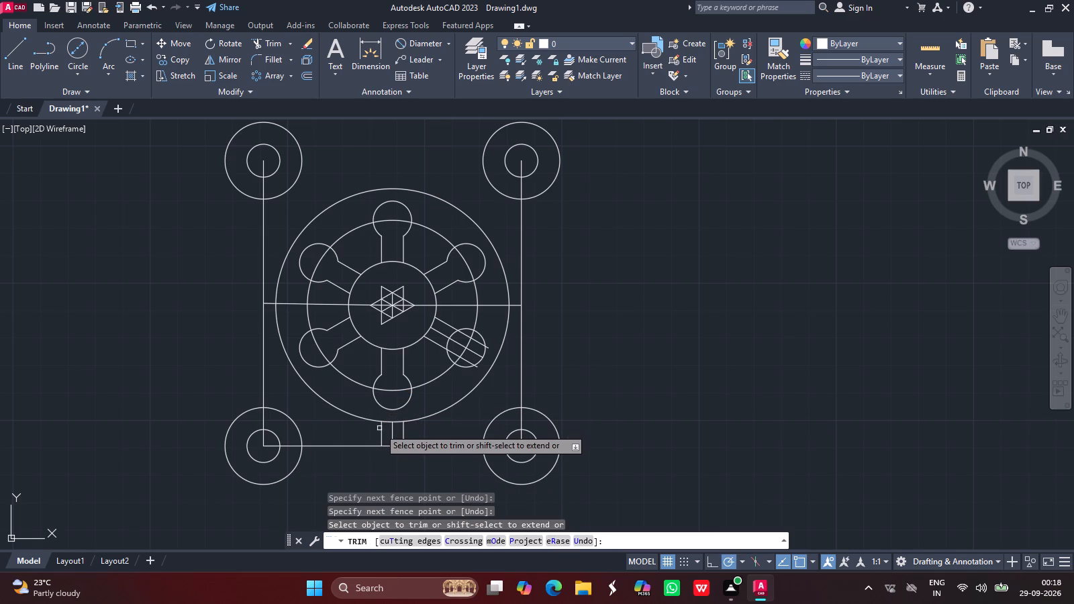
drag(375, 432, 390, 436)
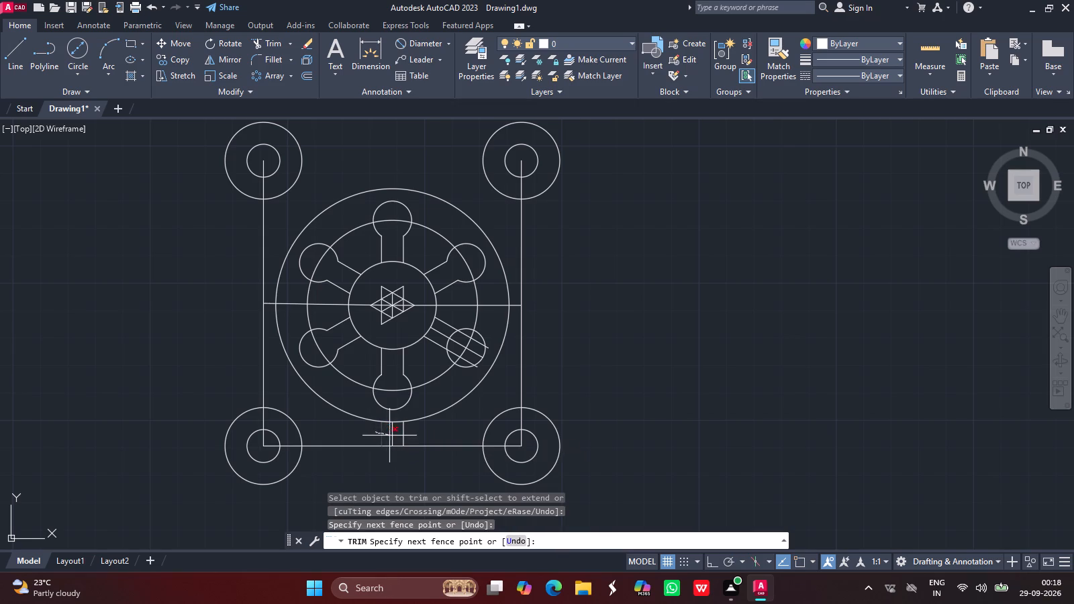
drag(390, 436, 409, 434)
click(409, 434)
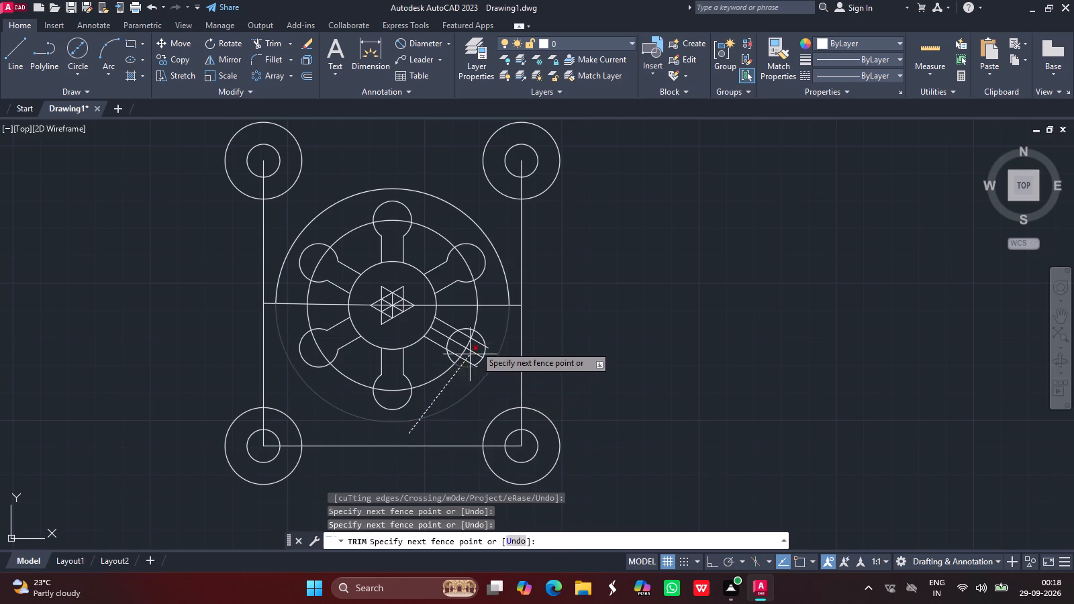
click(416, 434)
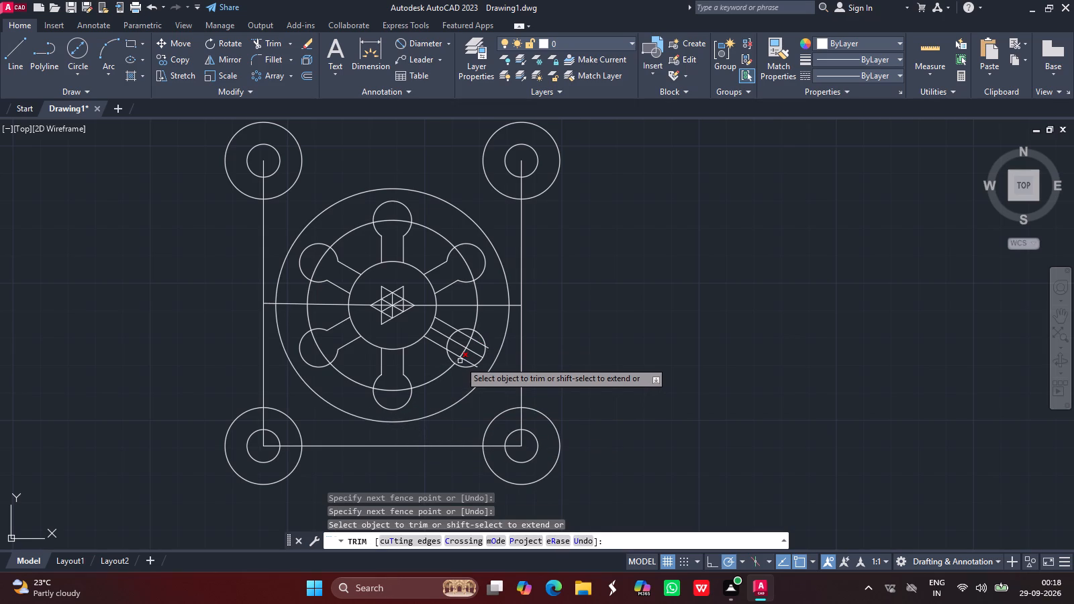
Open the lower-right slot by trimming its centre line, the small circle's inner arc and the line pieces in and beyond that circle.
drag(477, 366, 483, 363)
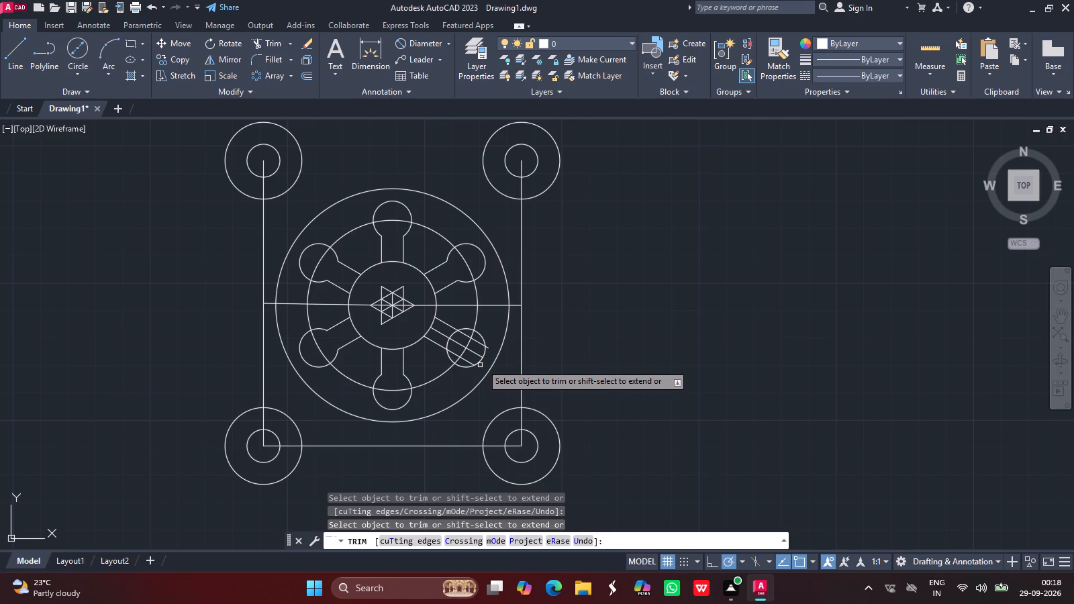
drag(483, 363, 491, 348)
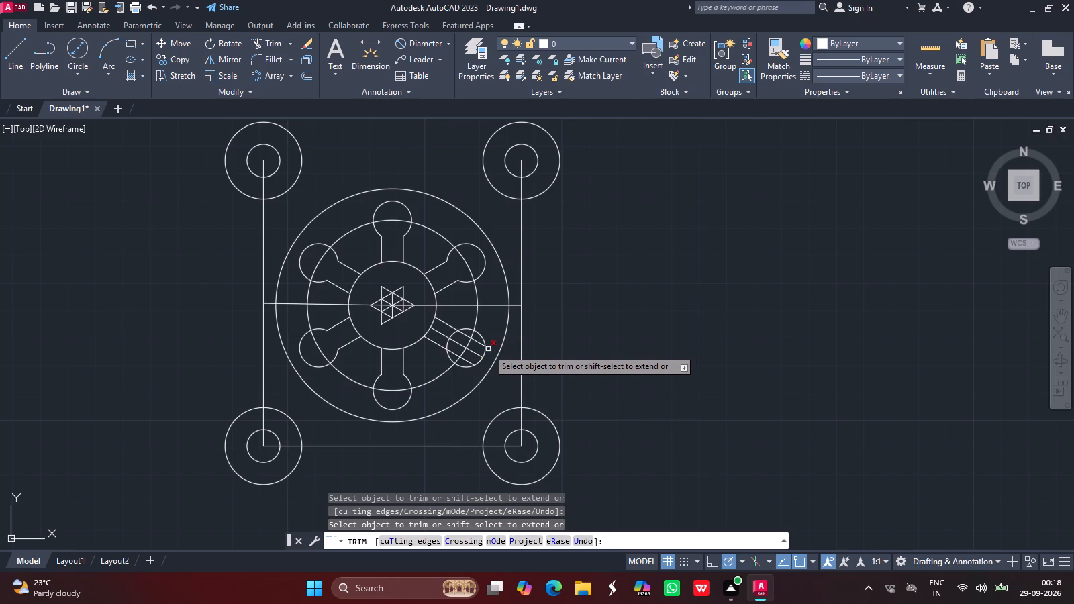
click(488, 349)
drag(479, 345, 477, 349)
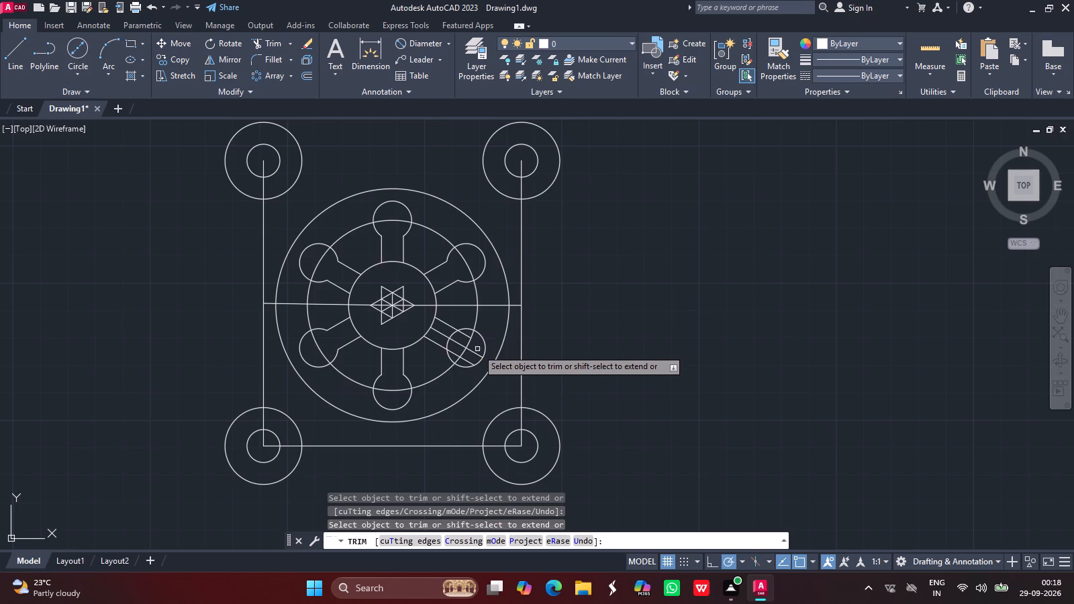
drag(477, 349, 475, 353)
drag(475, 353, 467, 360)
click(467, 360)
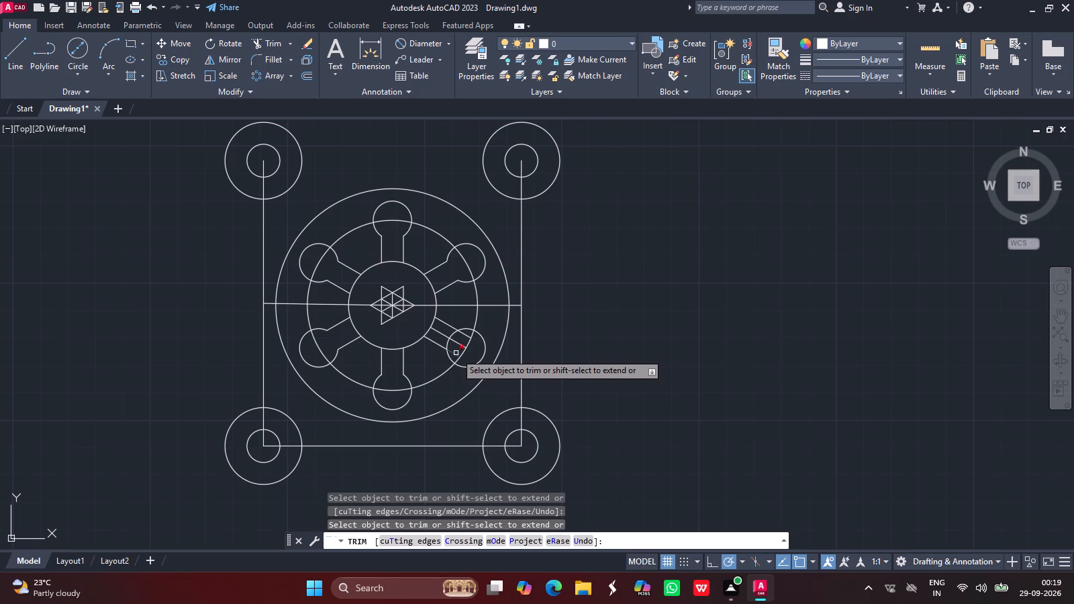
drag(456, 353, 461, 344)
drag(461, 344, 461, 342)
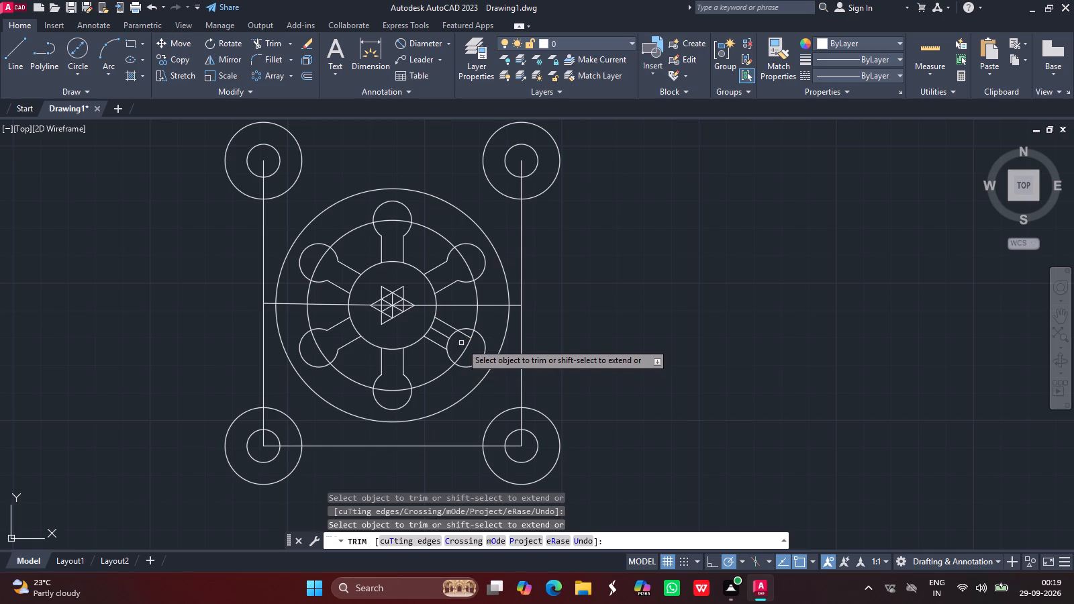
drag(461, 342, 465, 336)
drag(465, 336, 454, 334)
drag(454, 334, 450, 340)
click(450, 340)
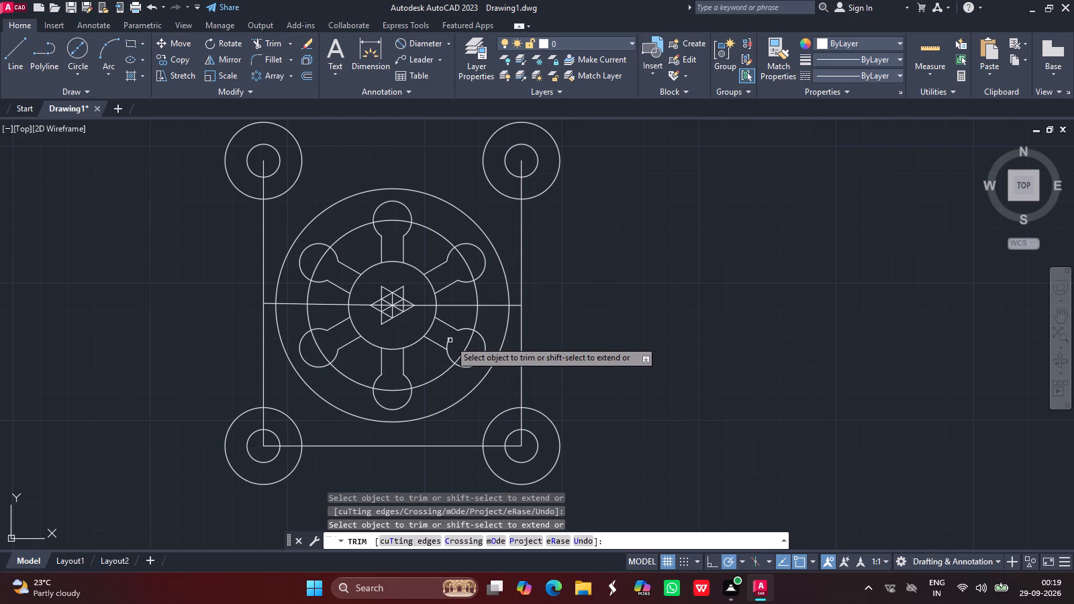
click(448, 344)
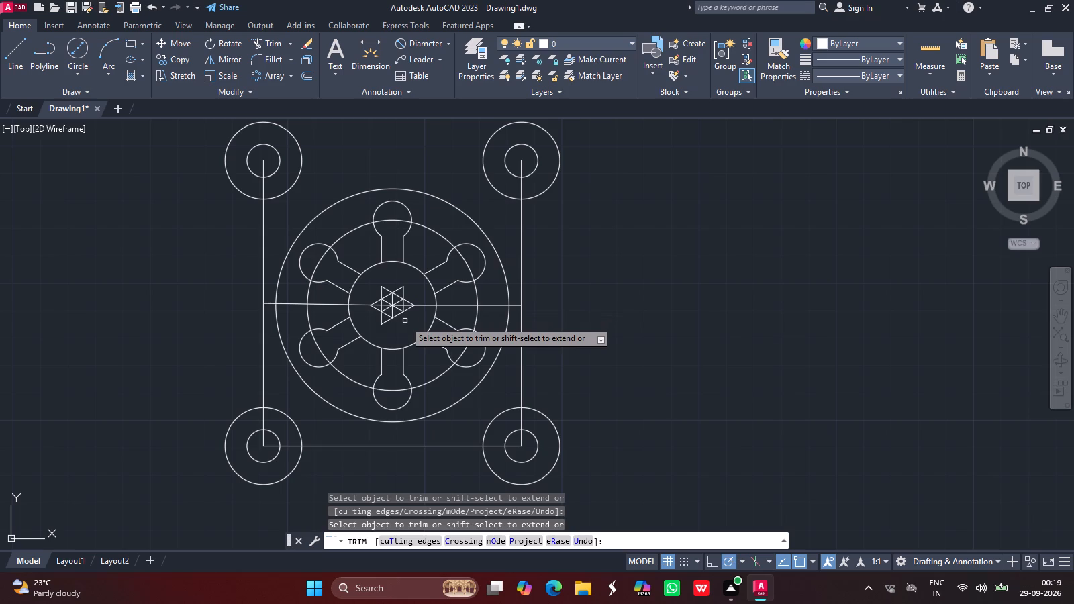
Trim away the small star of leftover lines at the centre with freehand fences and end the Trim command.
drag(405, 321, 391, 293)
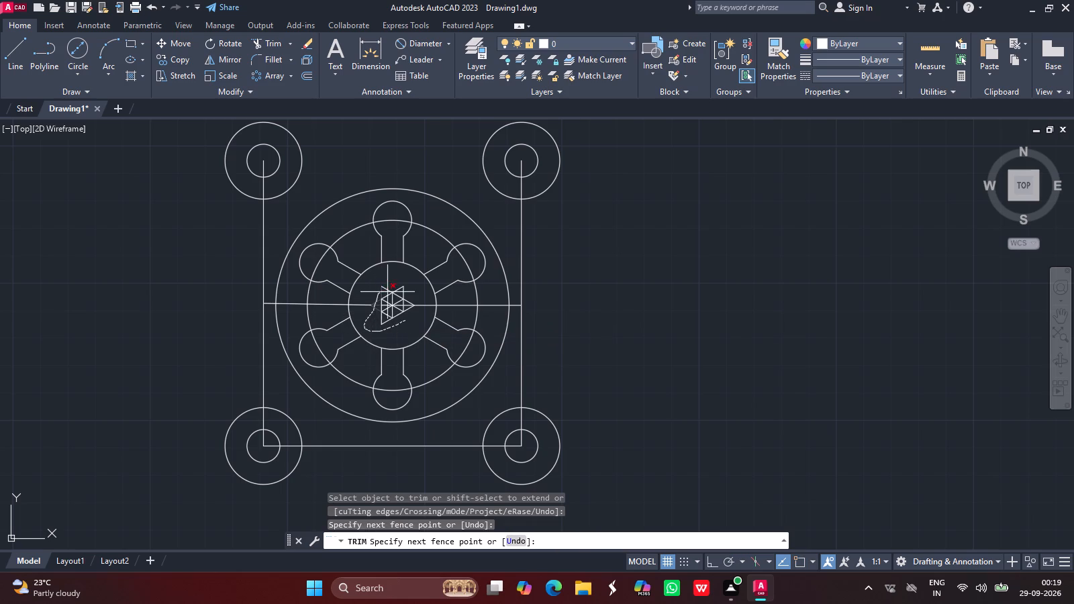
drag(391, 293, 390, 311)
drag(390, 311, 399, 309)
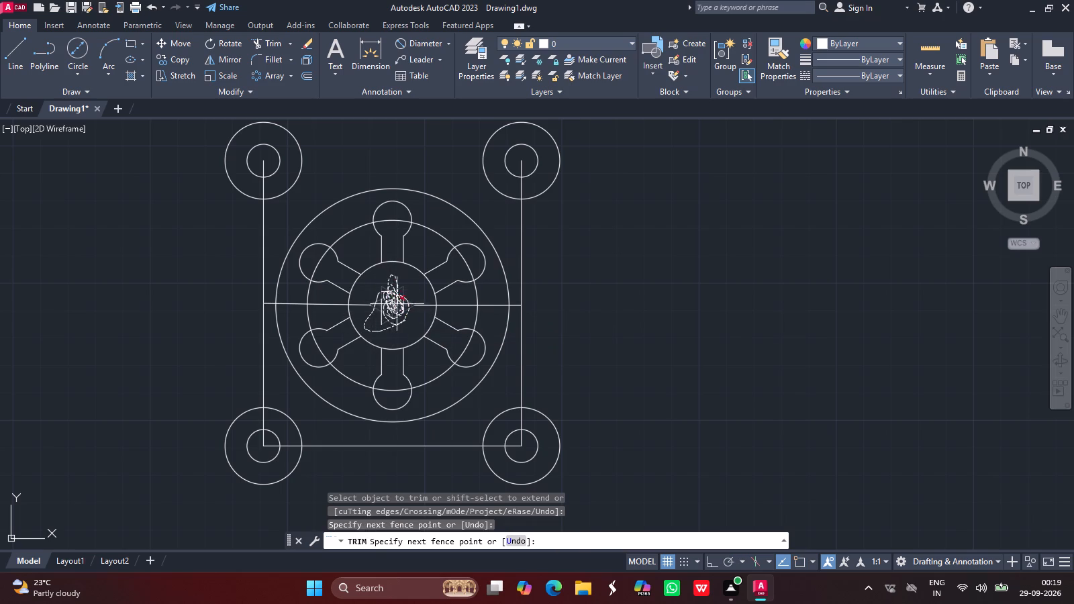
drag(399, 309, 397, 311)
drag(389, 319, 386, 301)
key(Return)
key(Return)
key(Return)
key(Return)
key(Return)
key(Return)
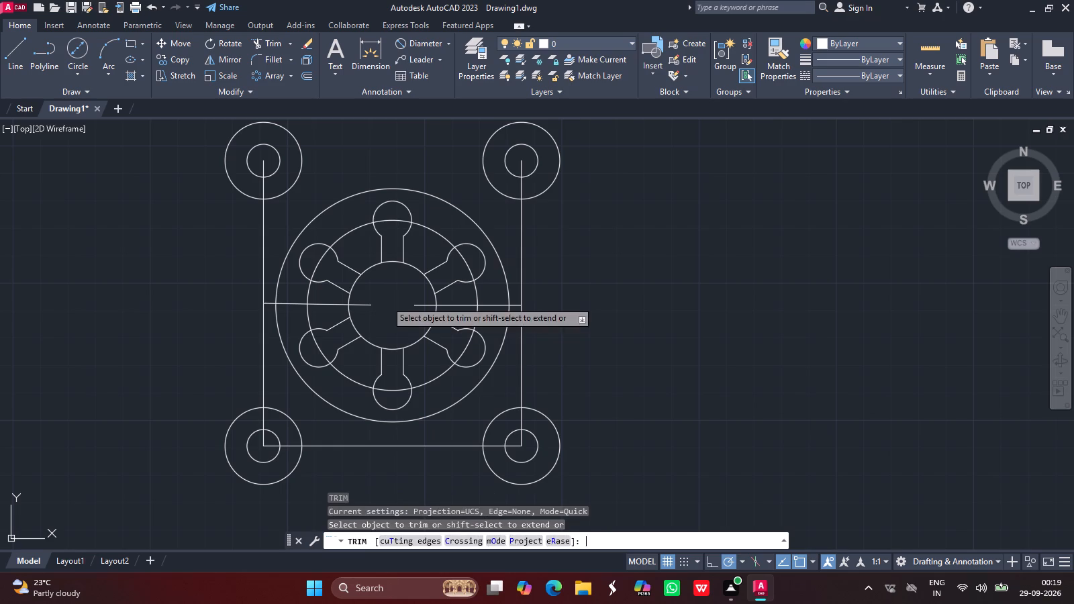
key(Return)
key(Return)
key(grave)
key(Escape)
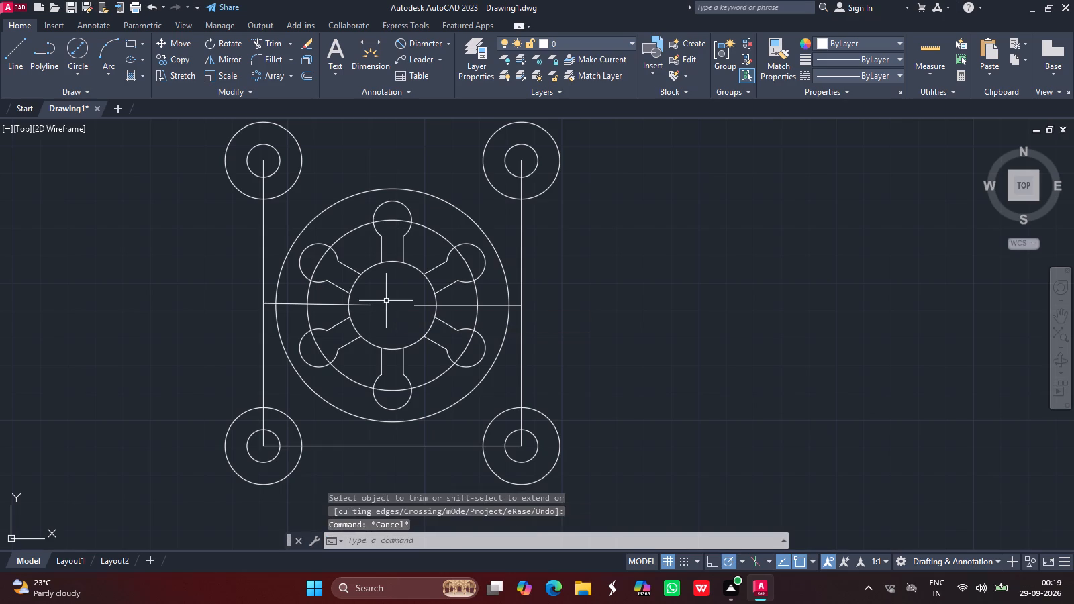
key(Escape)
Draw a line bridging the gap in the horizontal centre line inside the central circle.
click(14, 49)
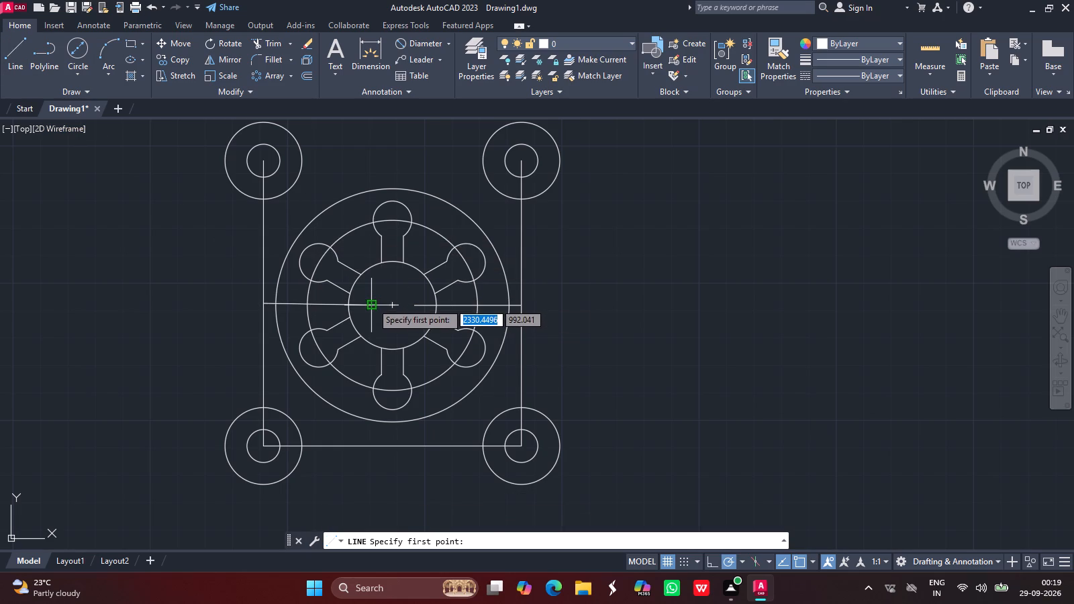
drag(372, 303, 417, 303)
click(417, 303)
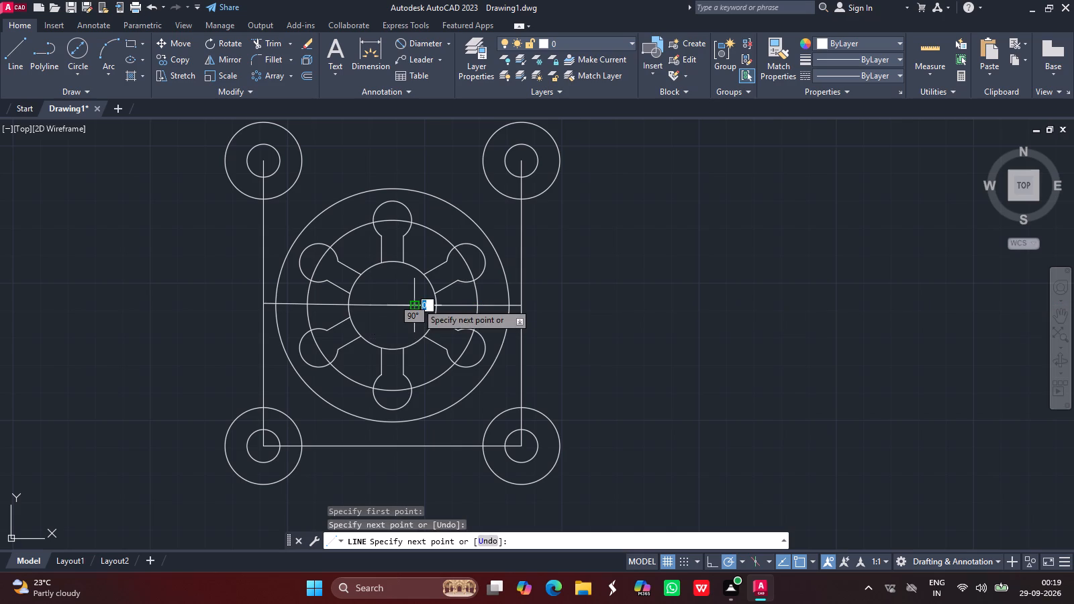
key(Return)
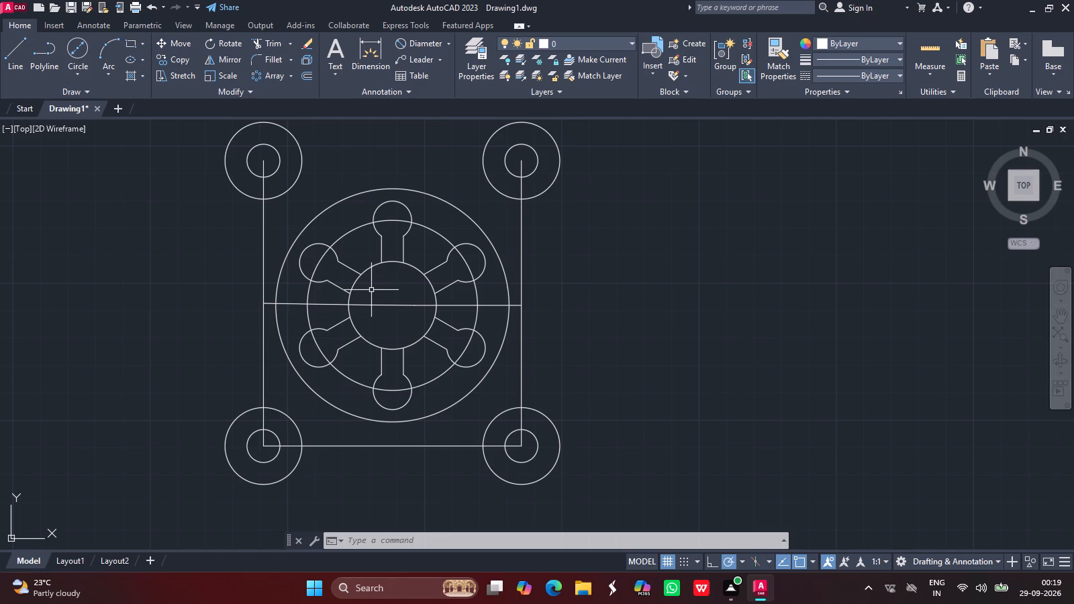
Trim the central circle's arcs across the mouths of all six radial slots.
click(274, 41)
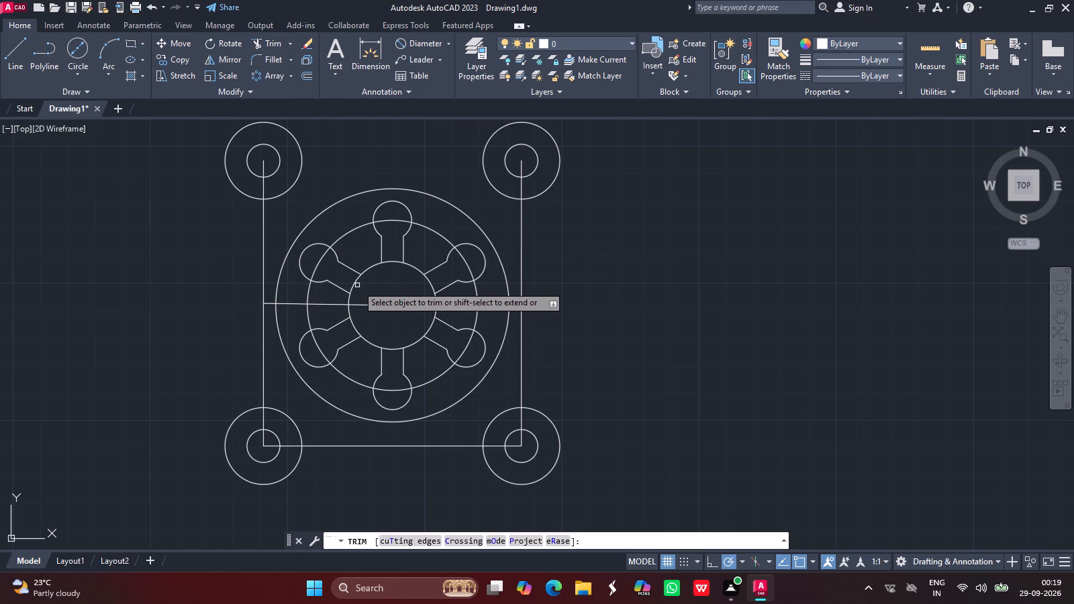
drag(353, 282, 395, 260)
drag(395, 260, 434, 283)
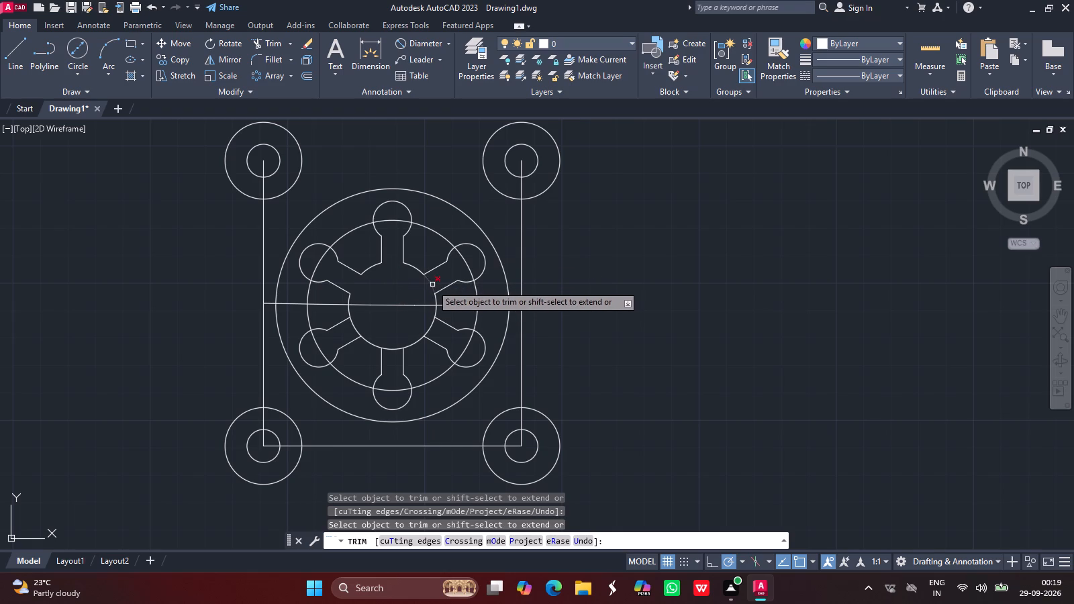
click(431, 285)
drag(431, 325, 395, 348)
click(395, 348)
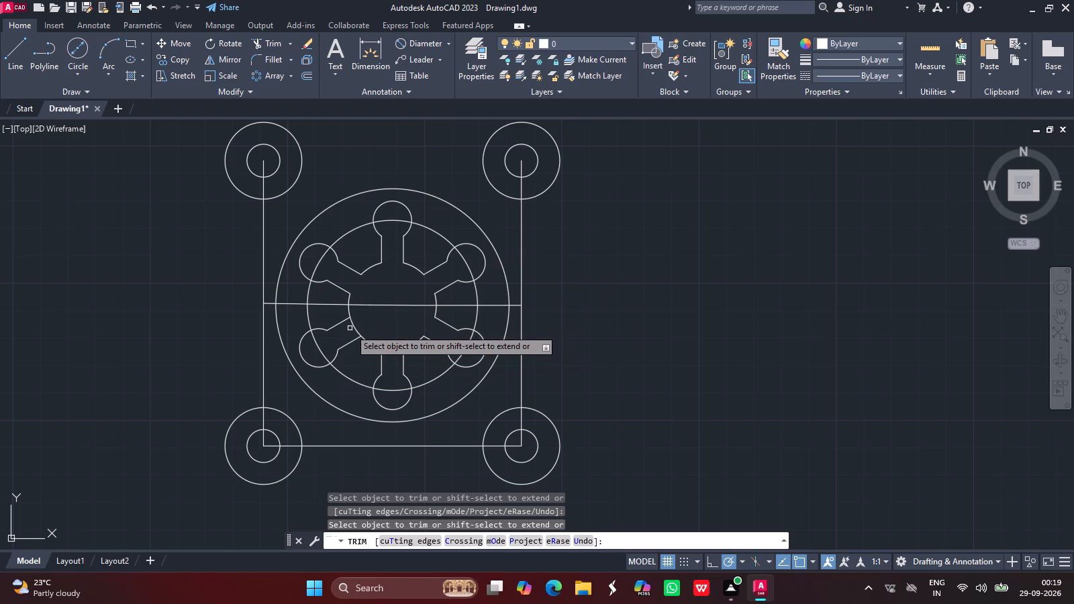
click(355, 328)
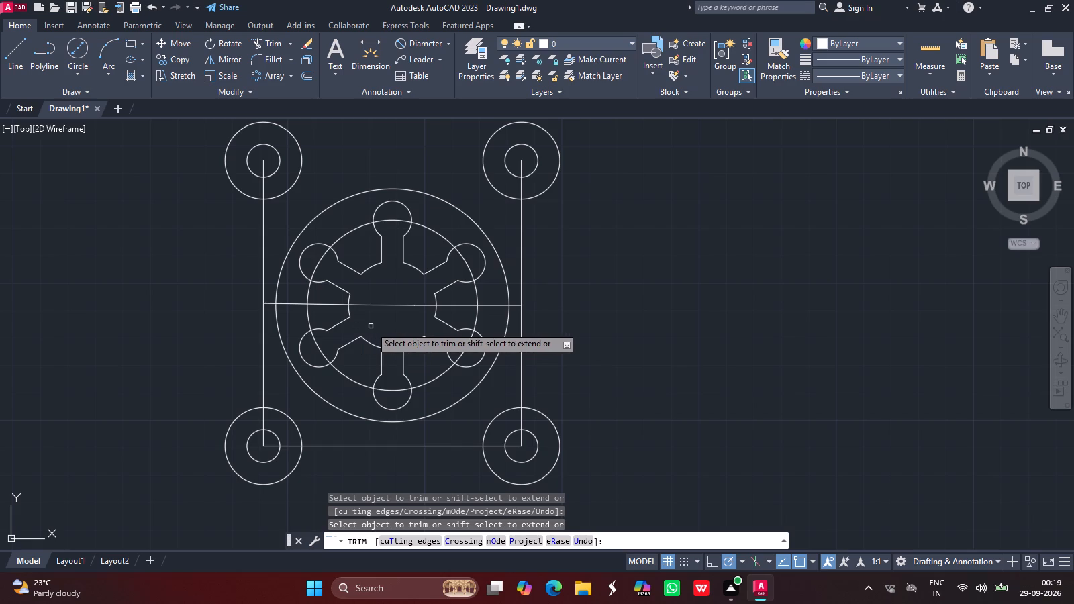
key(Return)
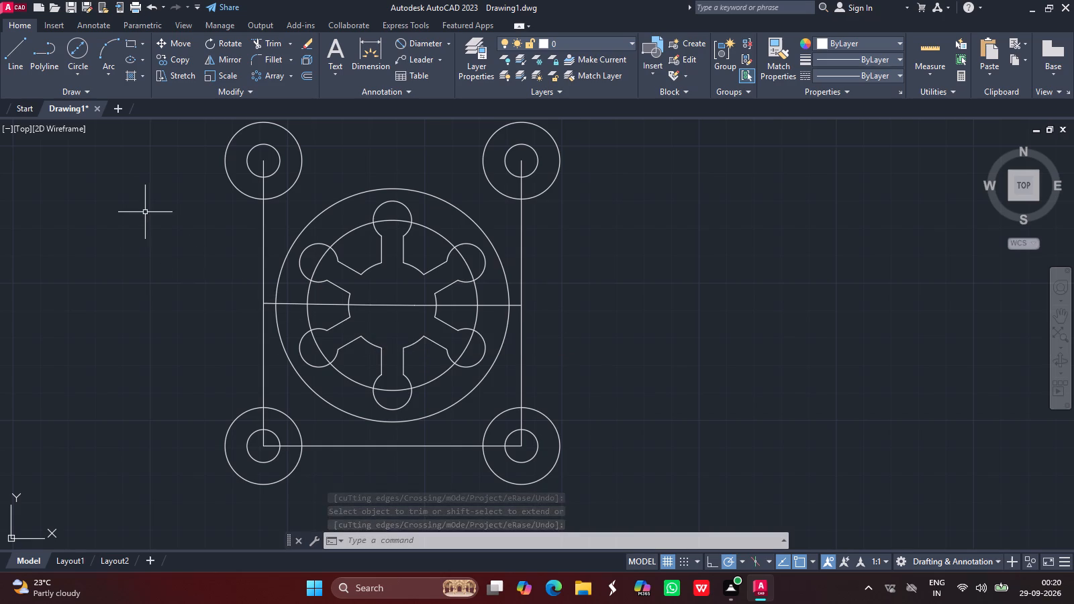
Draw a centre line about 34 units long at 150° from the upper-left slot's mouth out past the large circle.
click(16, 62)
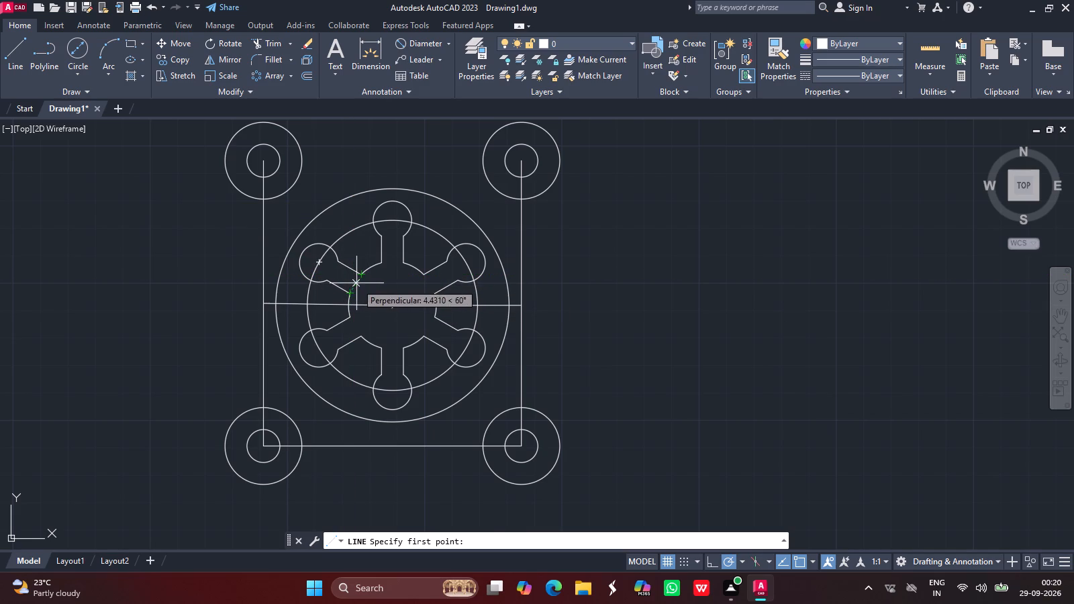
drag(356, 283, 299, 250)
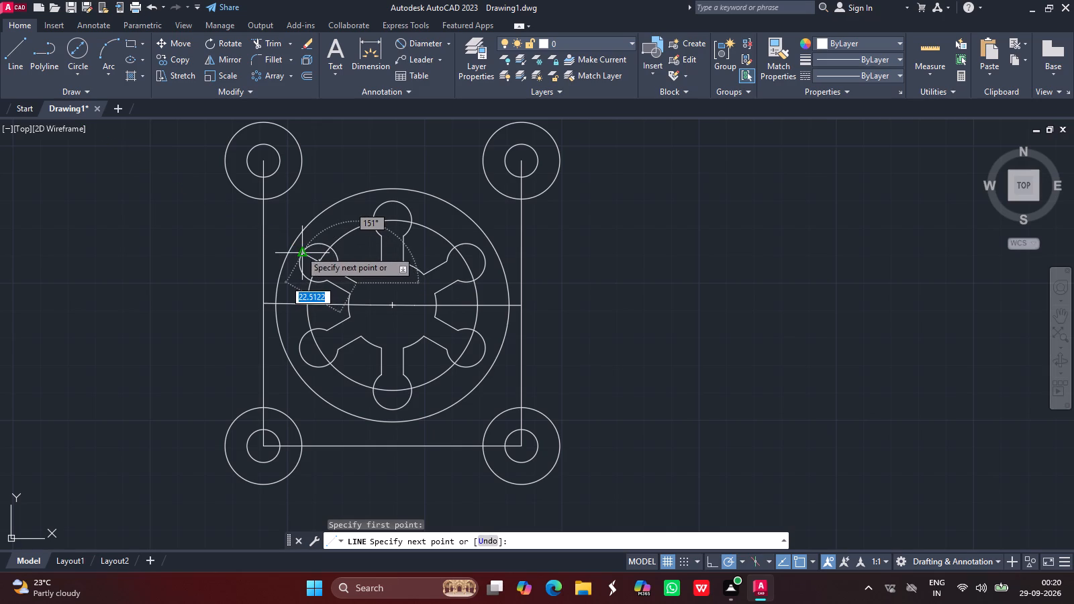
drag(299, 250, 295, 248)
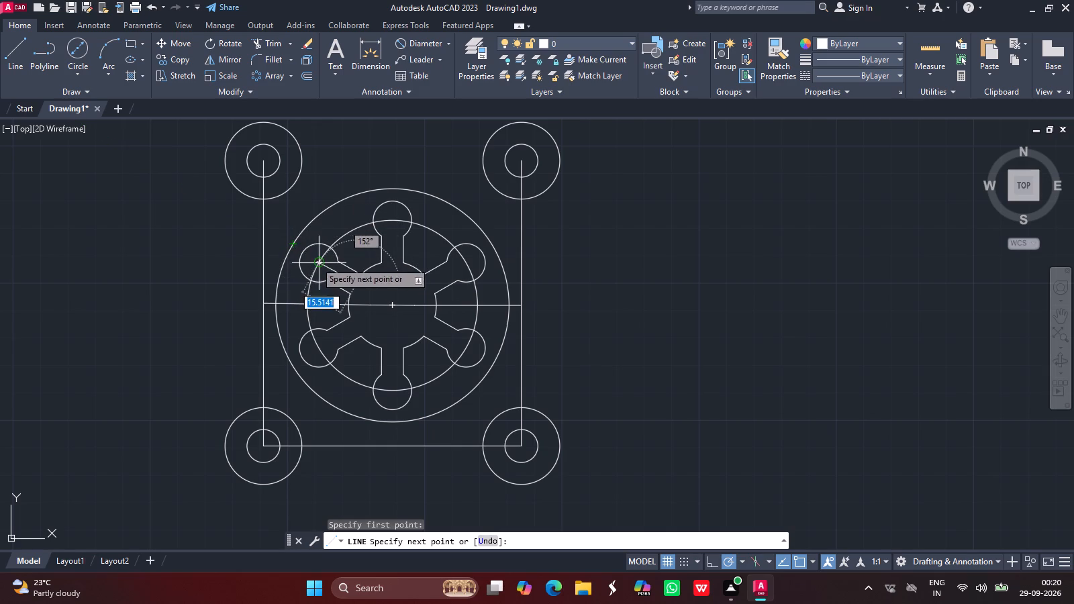
click(274, 239)
key(Return)
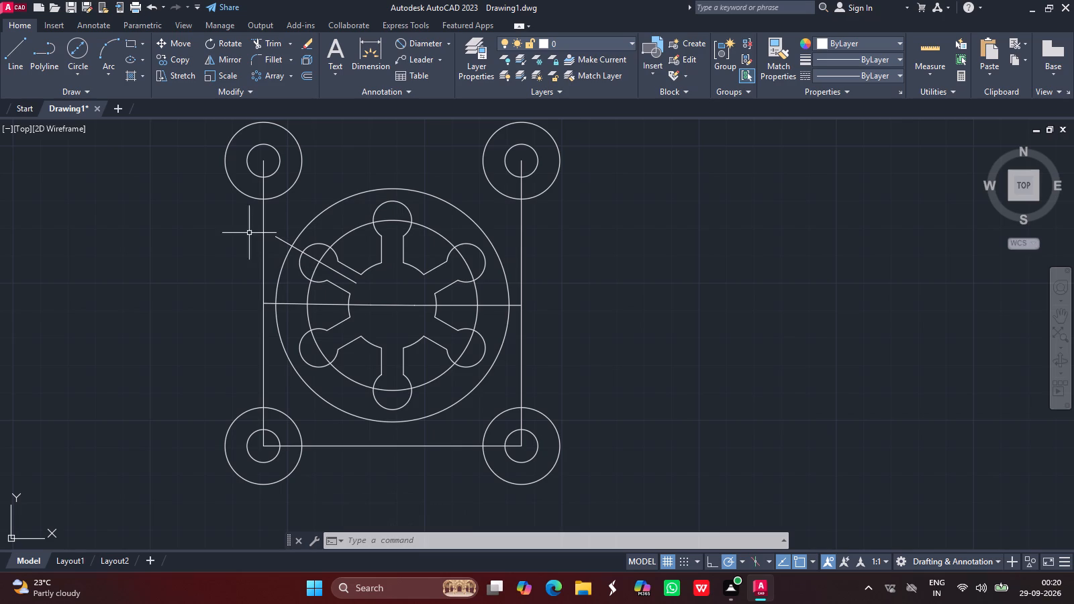
Draw a vertical centre line from the bottom quadrant to the top quadrant of the large circle.
click(13, 60)
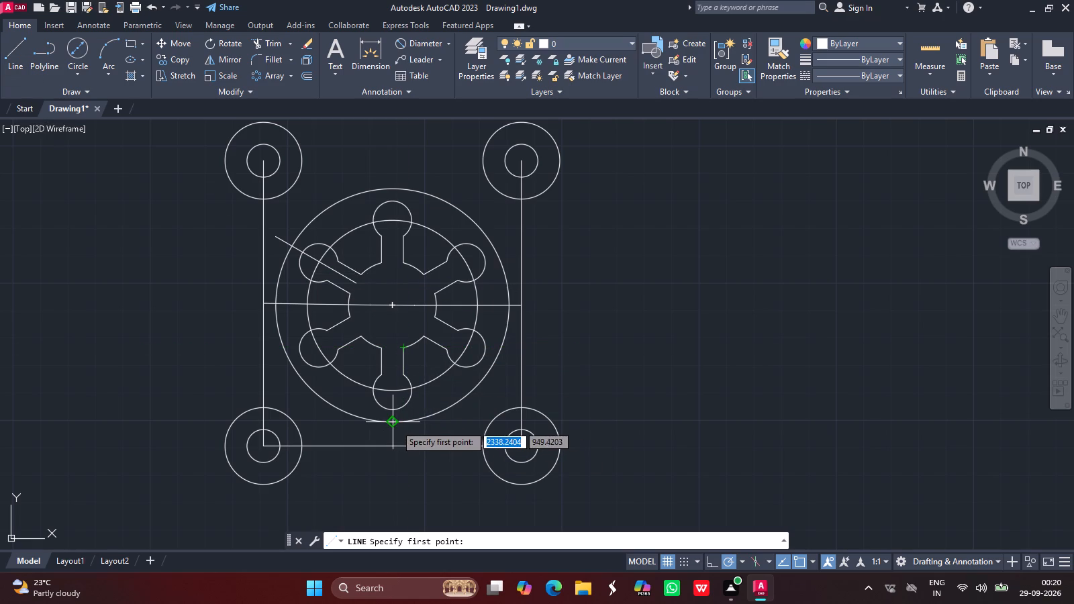
drag(392, 424, 391, 287)
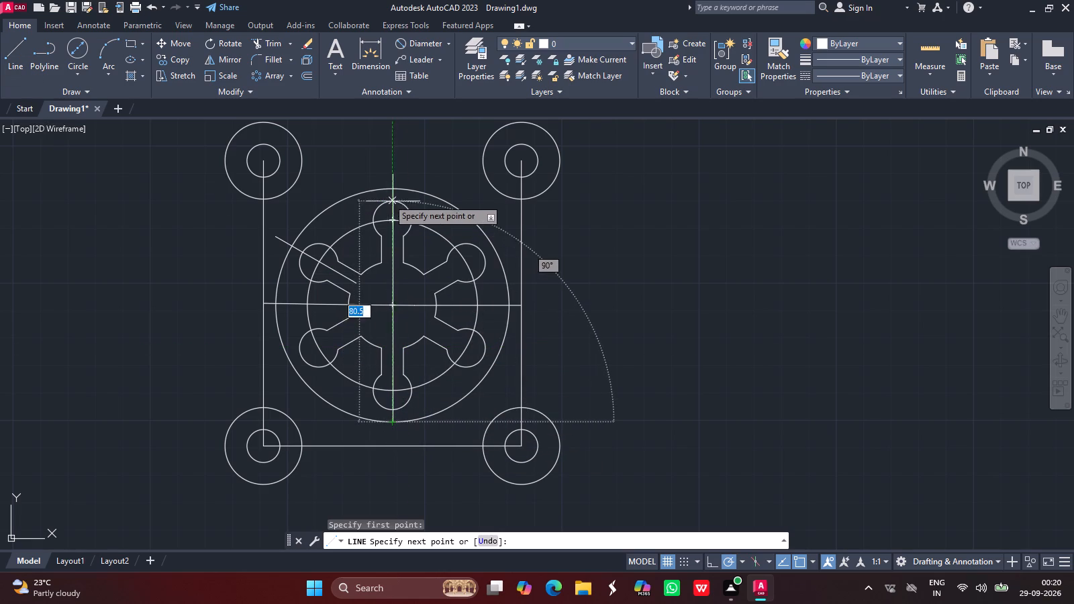
click(391, 189)
key(Return)
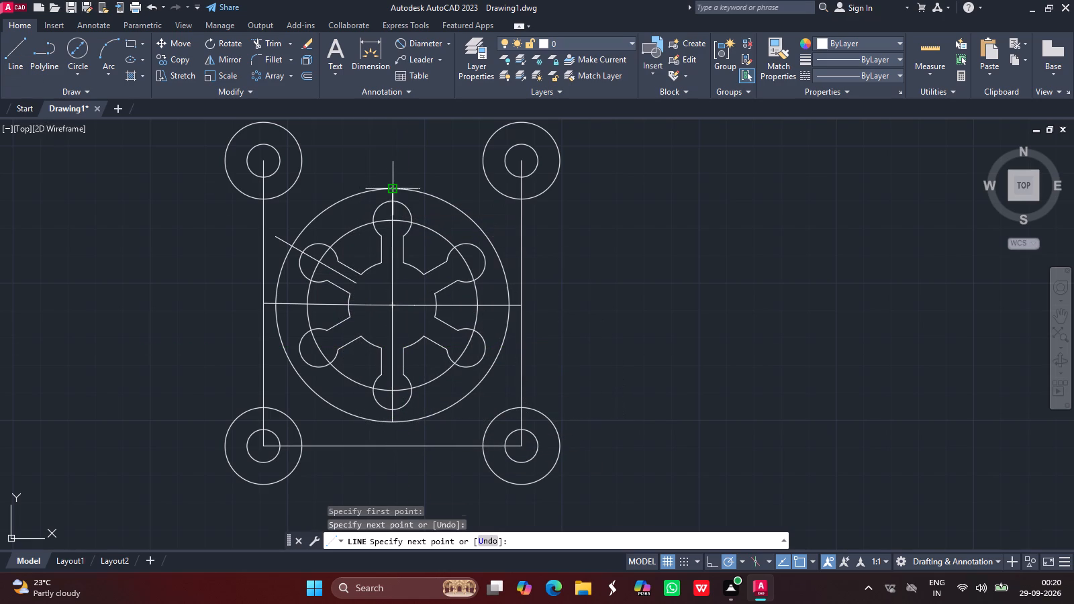
Draw a centre line about 26.5 units long at 29° from the upper-right slot's mouth out to the large circle.
click(10, 43)
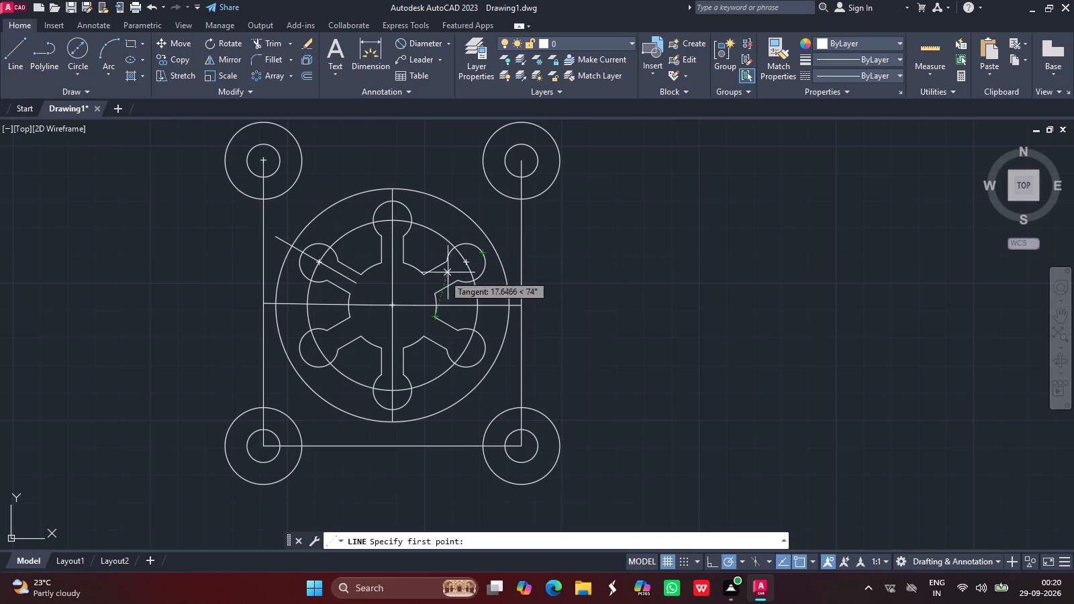
drag(430, 284, 497, 249)
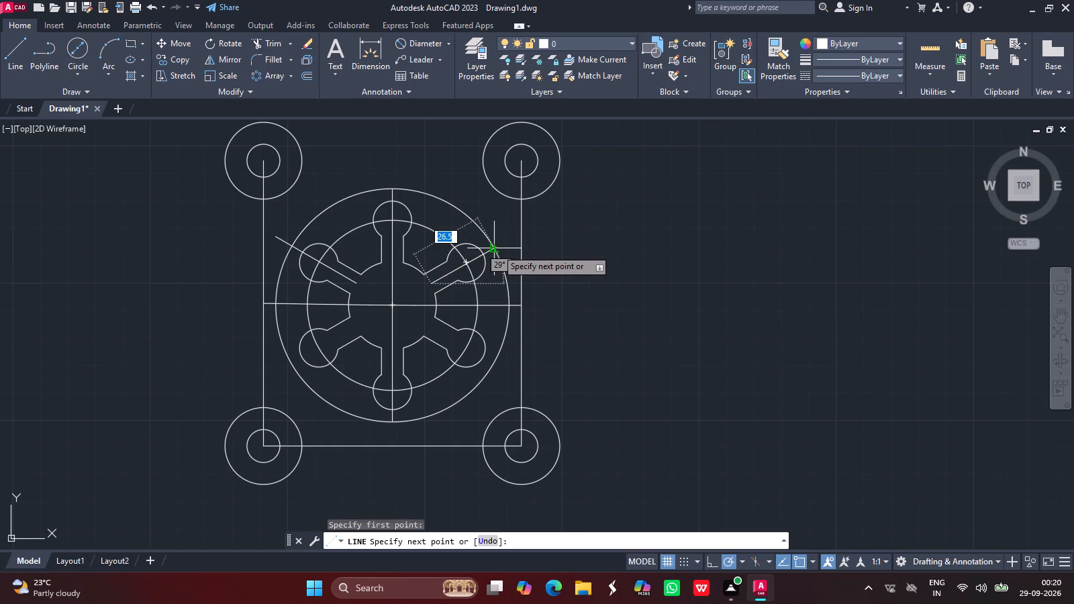
click(497, 249)
key(Return)
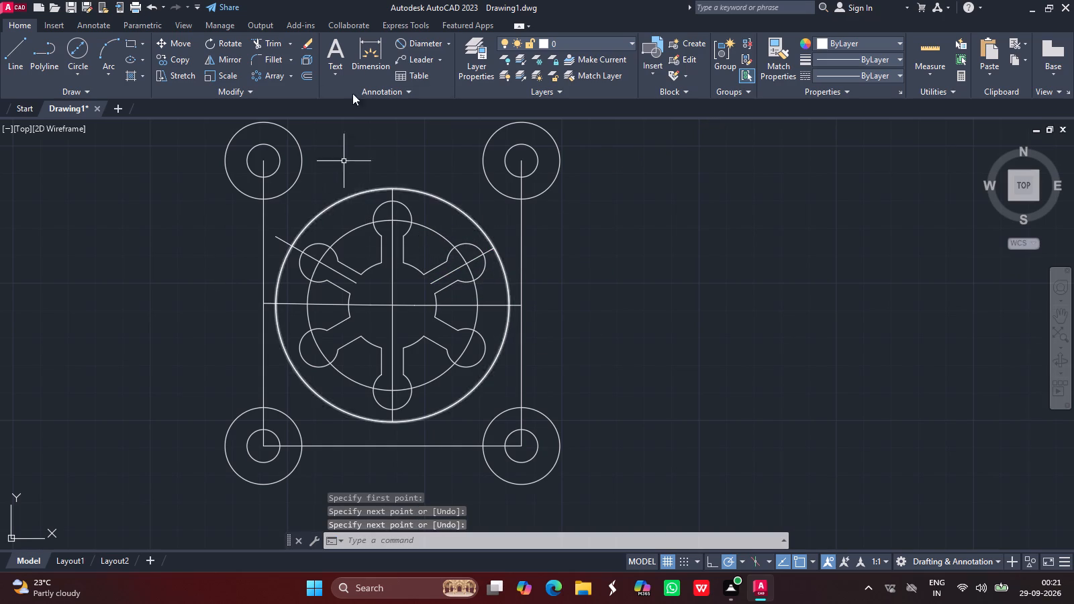
Trim the end of the upper-left slot's centre line that extends outside the large circle.
click(266, 40)
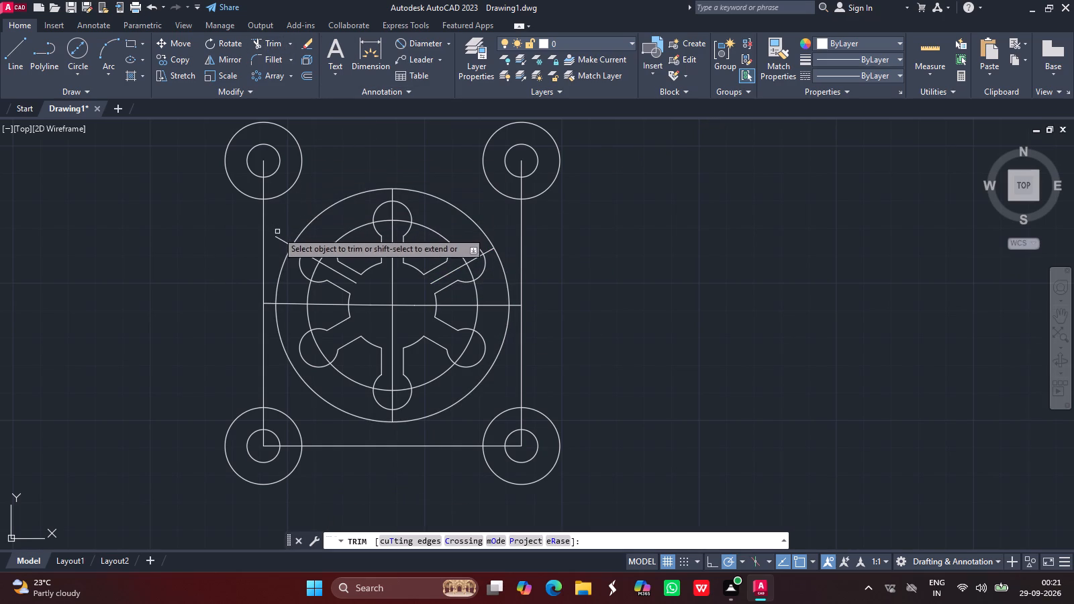
click(283, 237)
click(277, 250)
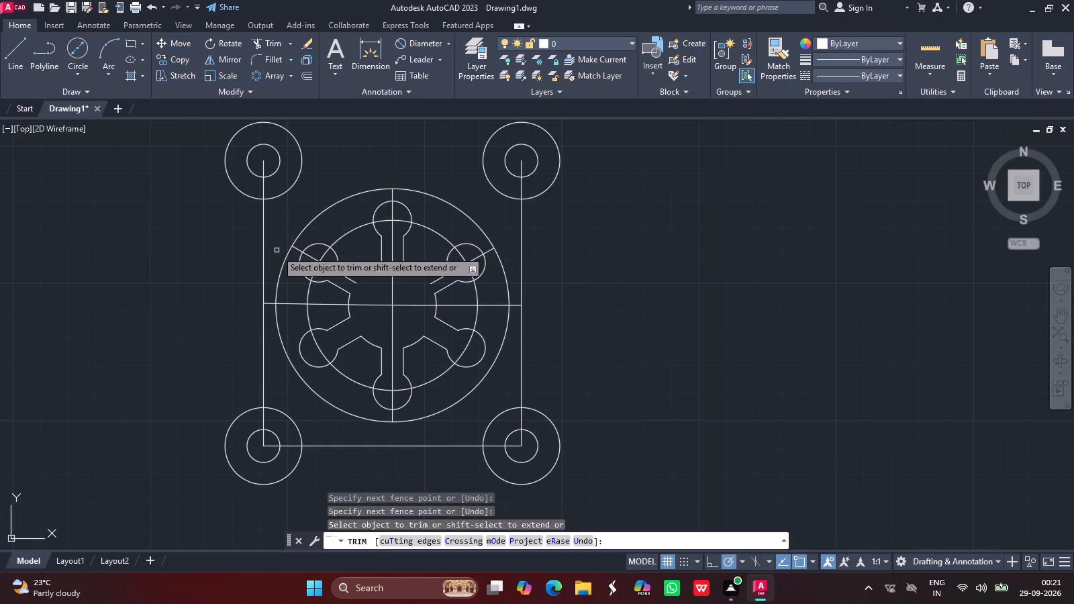
key(Return)
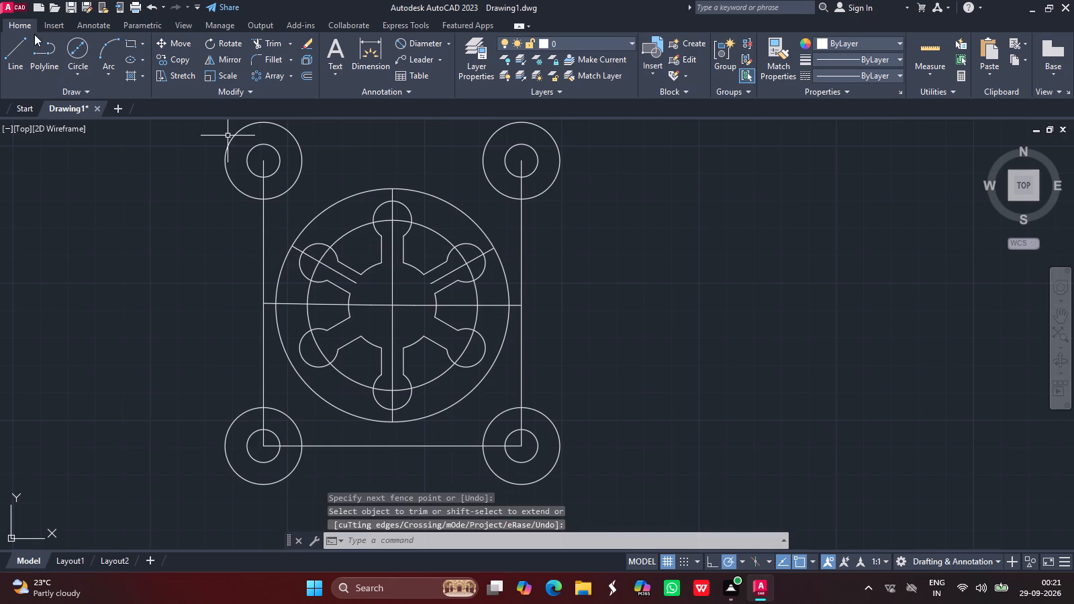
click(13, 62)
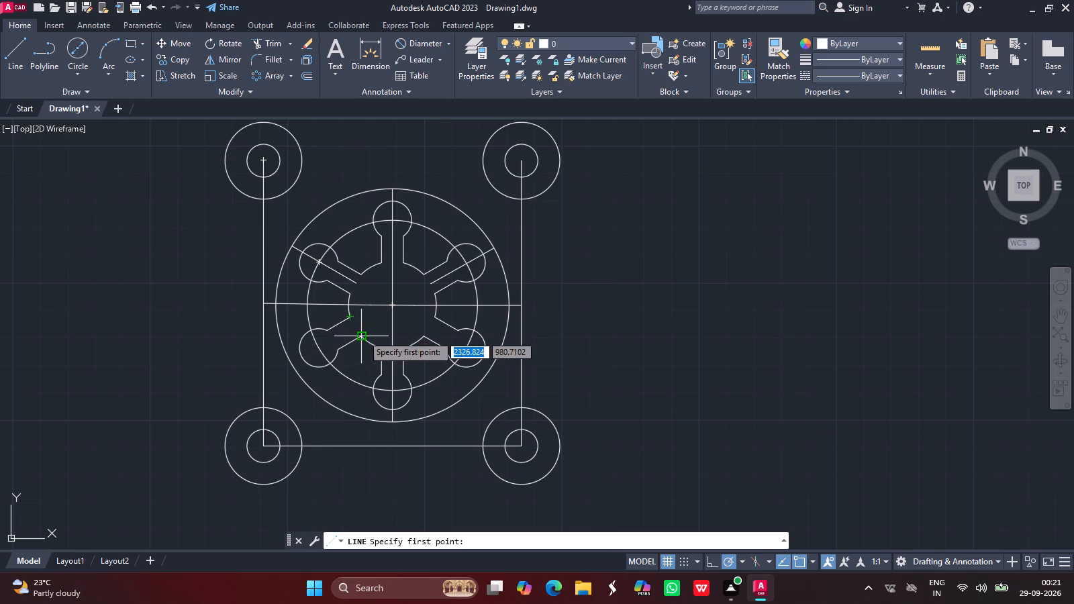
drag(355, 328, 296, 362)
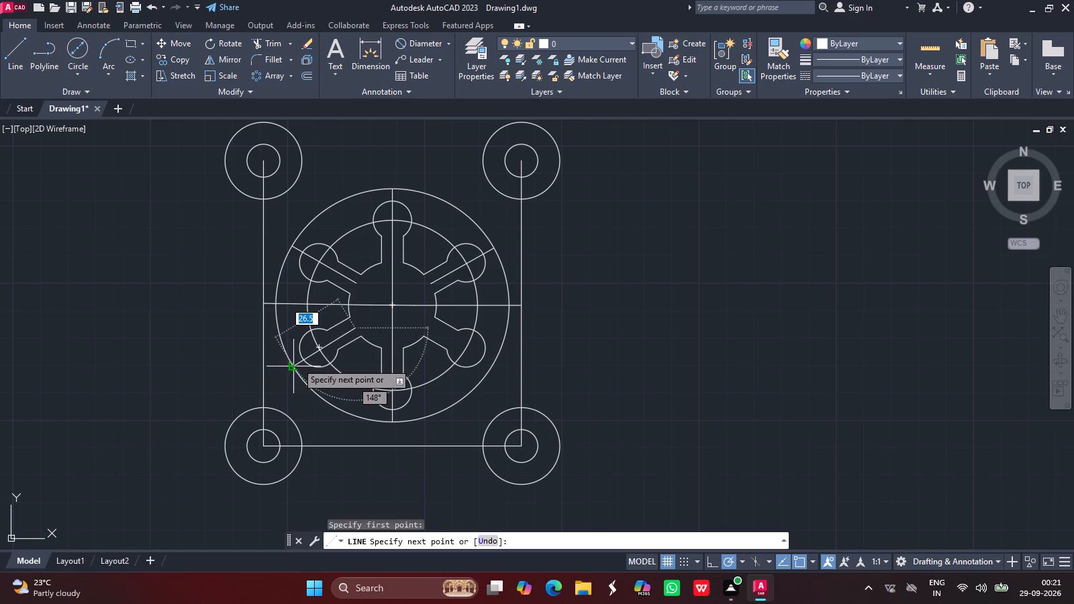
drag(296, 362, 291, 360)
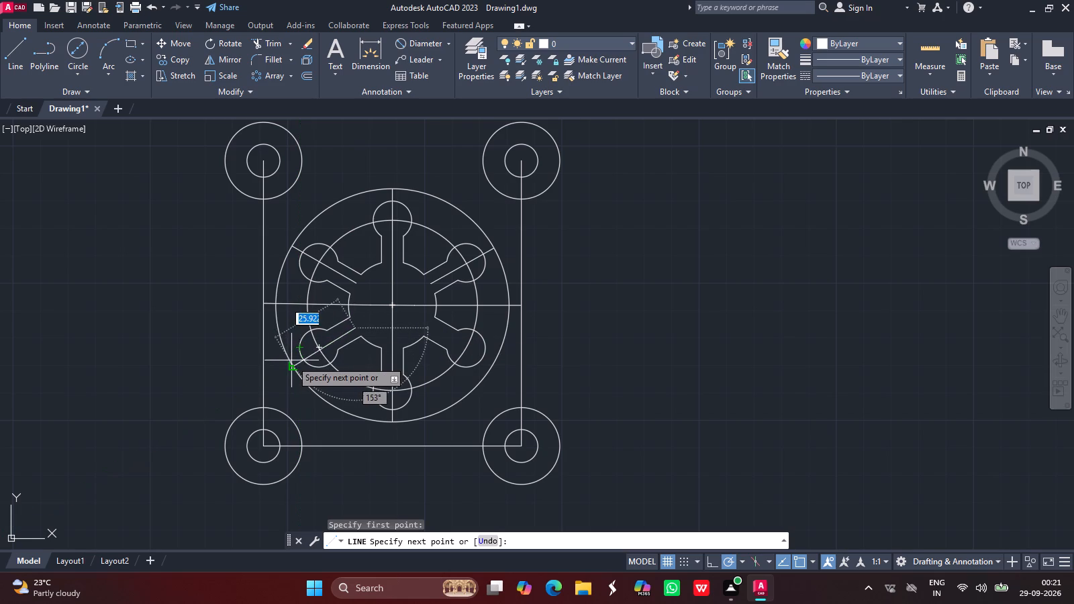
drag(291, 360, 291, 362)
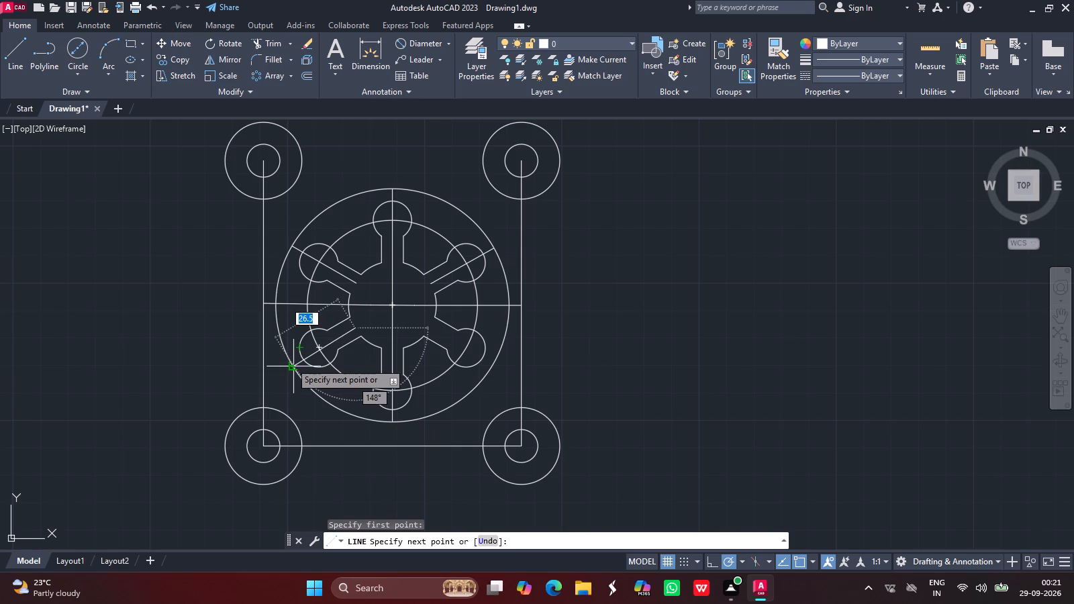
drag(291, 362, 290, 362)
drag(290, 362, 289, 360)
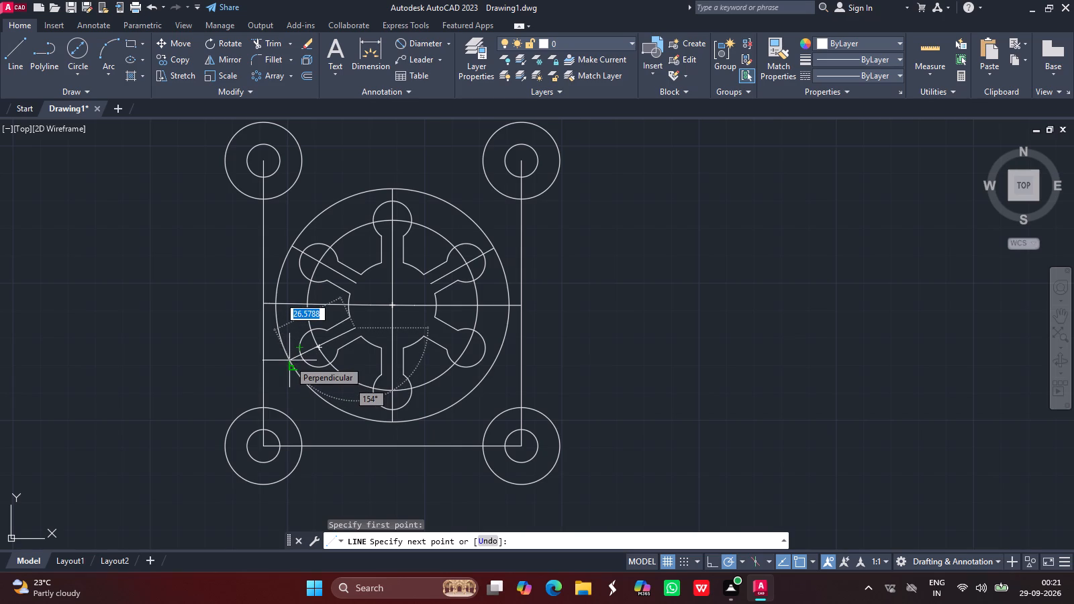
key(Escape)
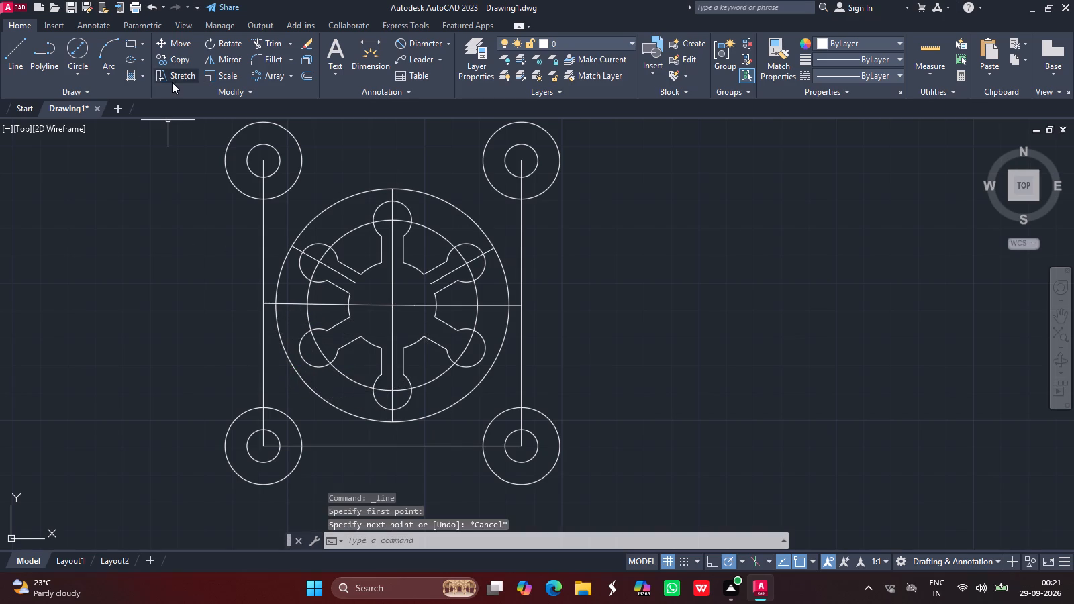
Draw a centre line from the lower-left slot's mouth through its round end out to the large circle.
click(13, 53)
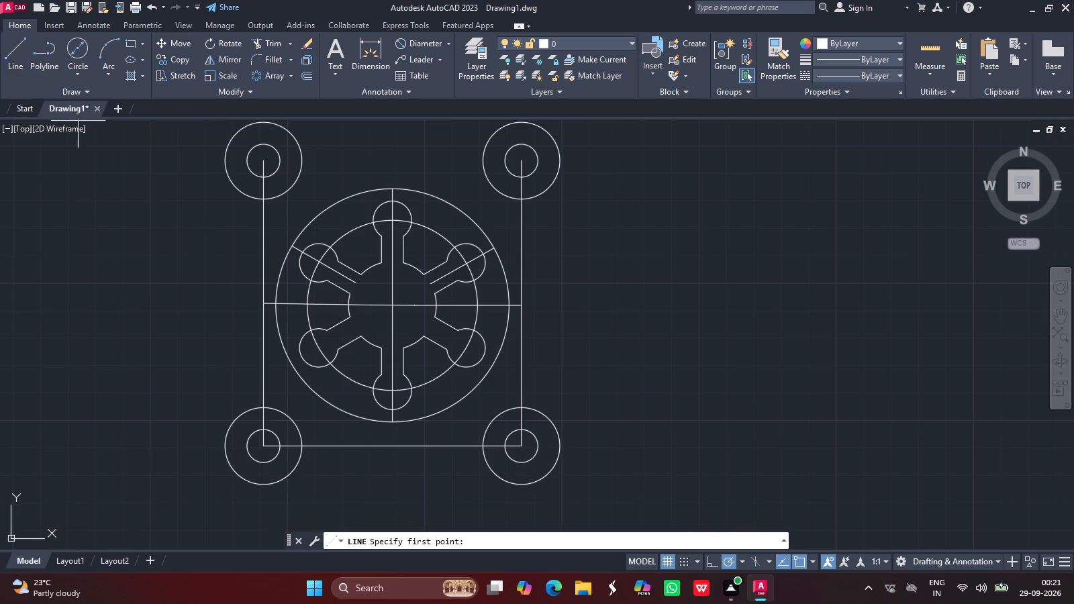
click(354, 327)
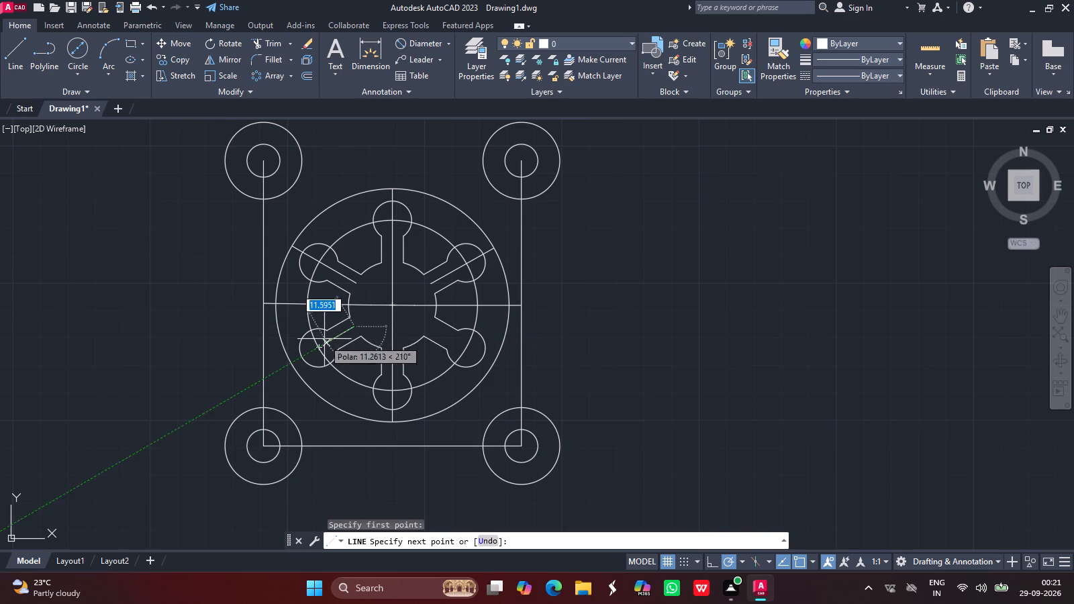
click(294, 363)
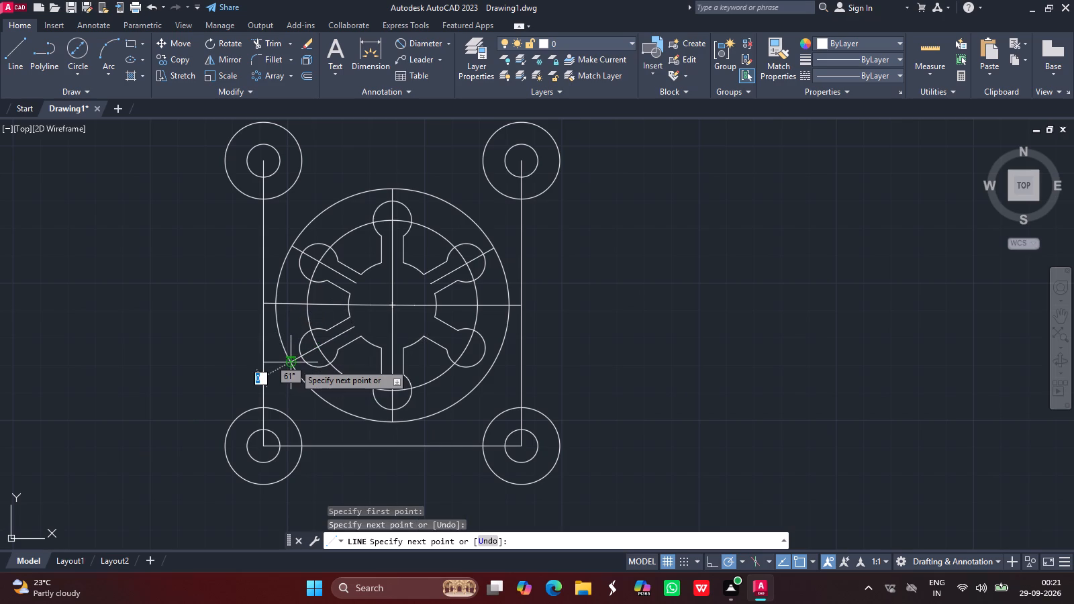
key(Return)
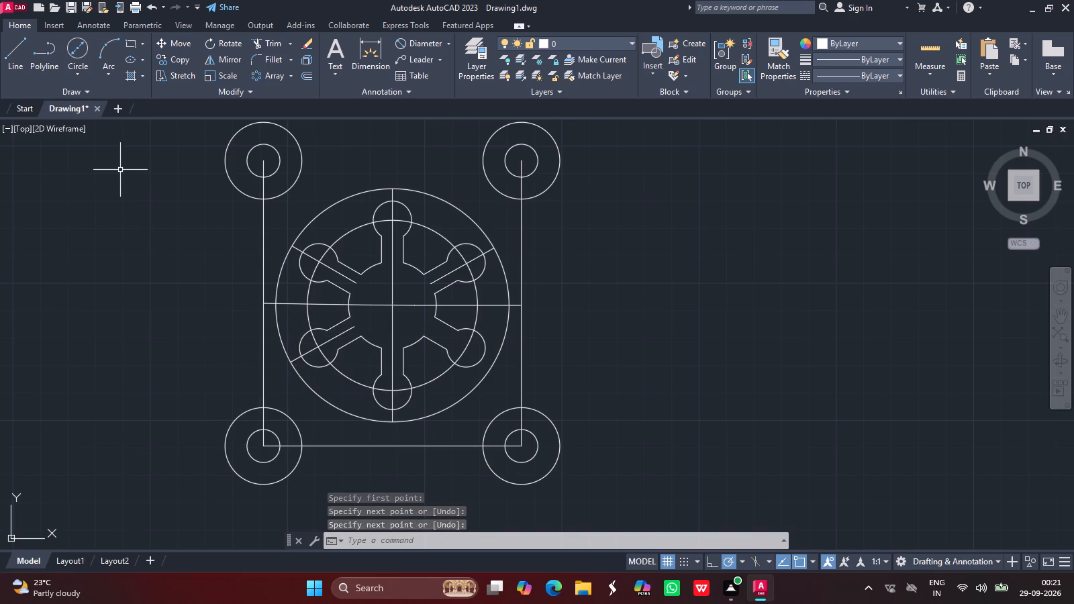
Draw a centre line about 26 units long, 30° below horizontal, from the lower-right slot's mouth to the large circle.
click(24, 48)
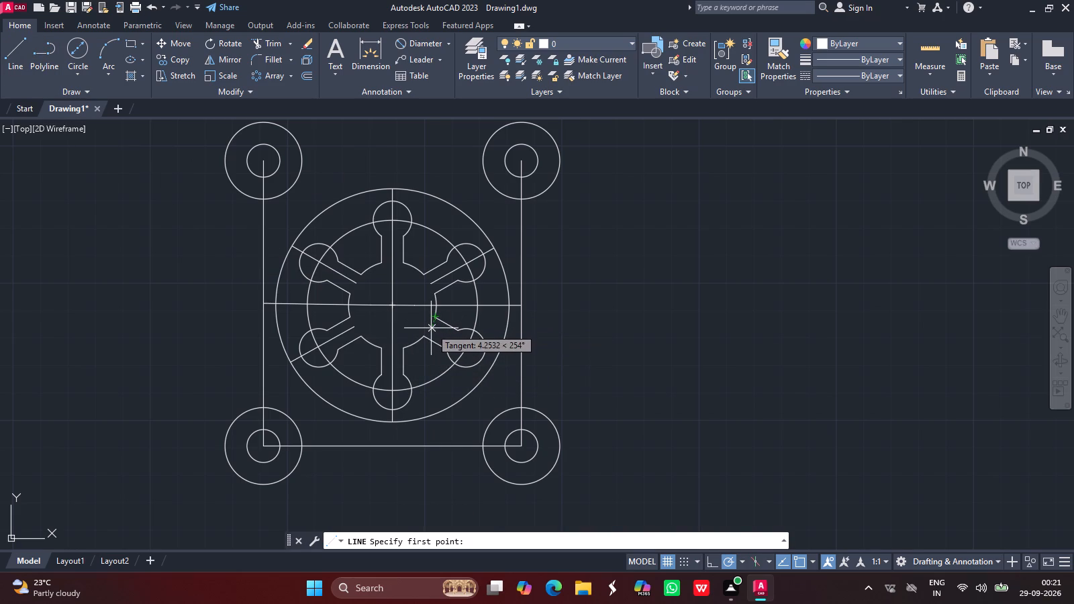
drag(431, 328, 494, 366)
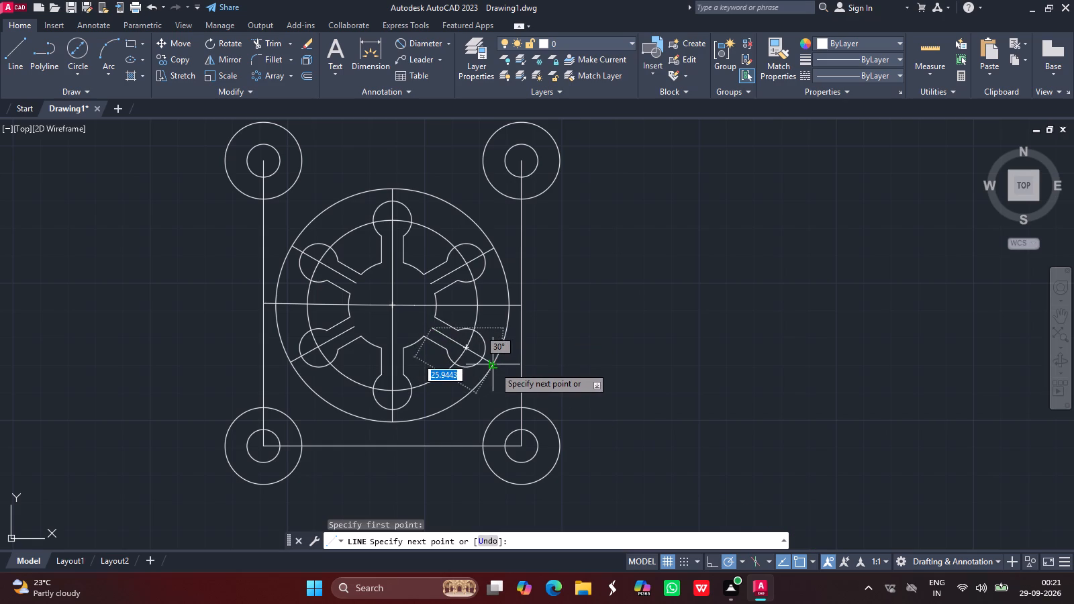
click(494, 366)
key(Return)
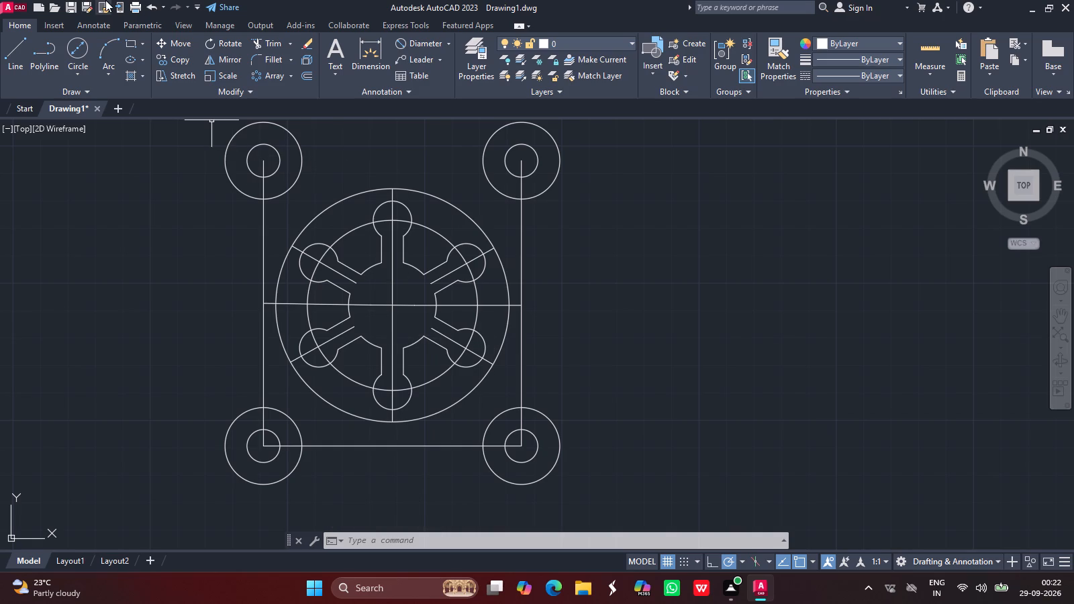
Fillet the outer circles of both upper corner pairs to the large central circle with radius 12.
click(267, 60)
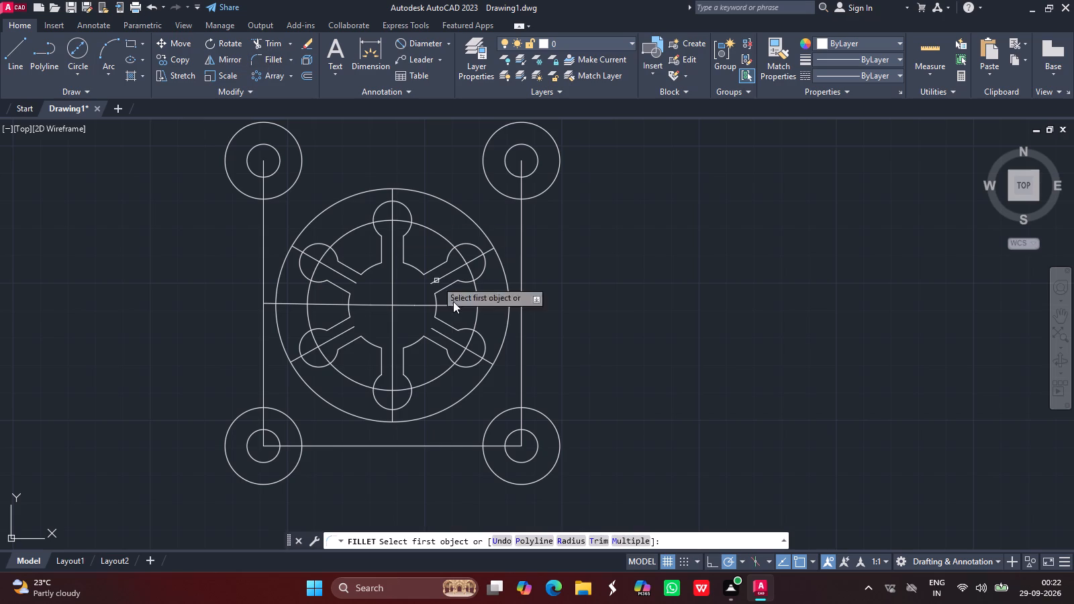
click(568, 539)
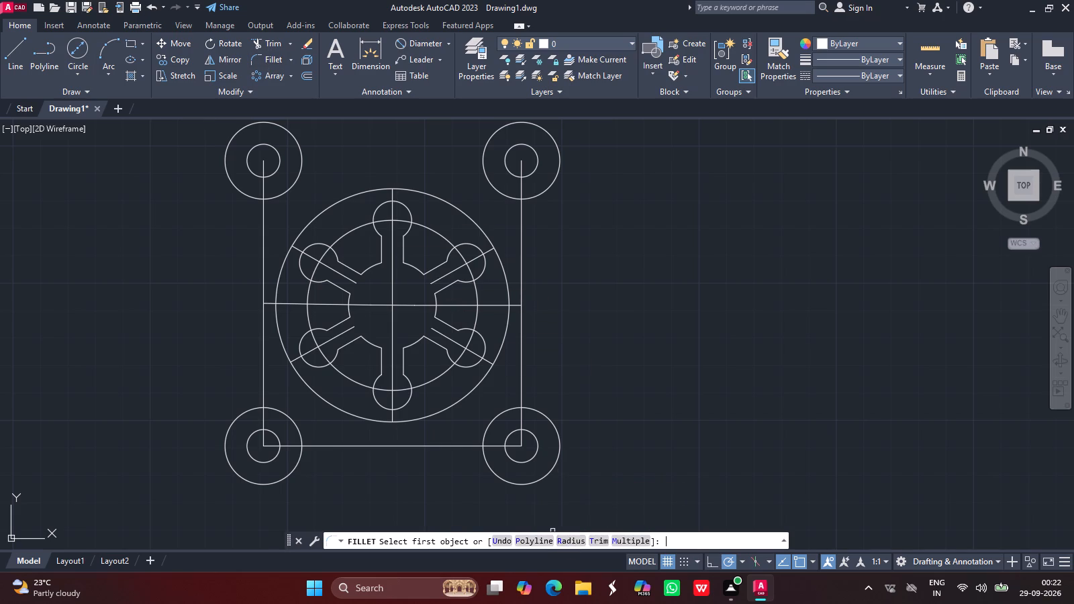
text(12)
key(Return)
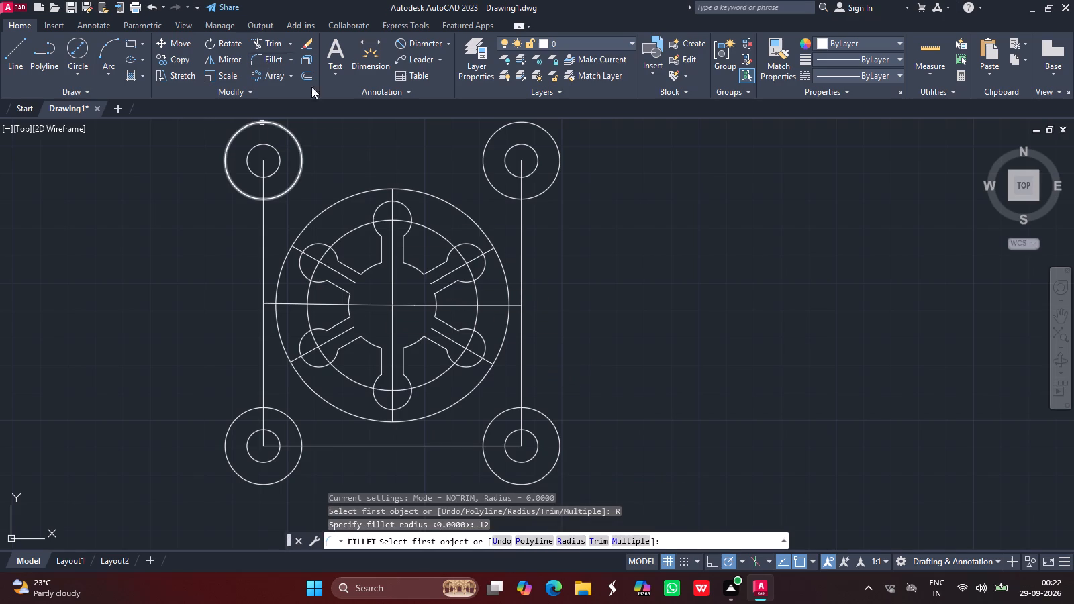
click(300, 152)
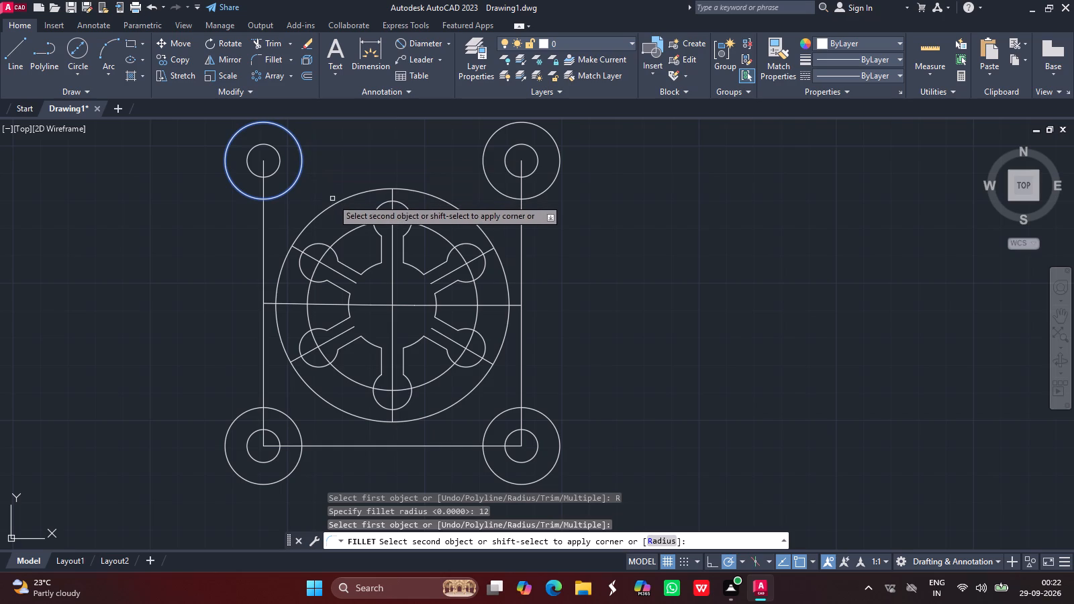
click(340, 200)
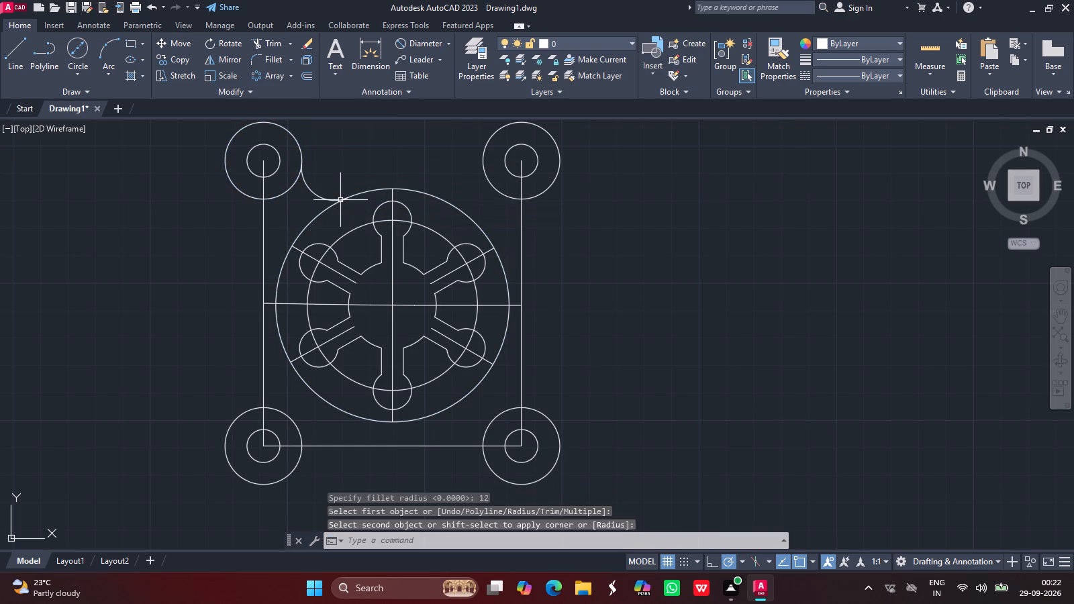
key(Return)
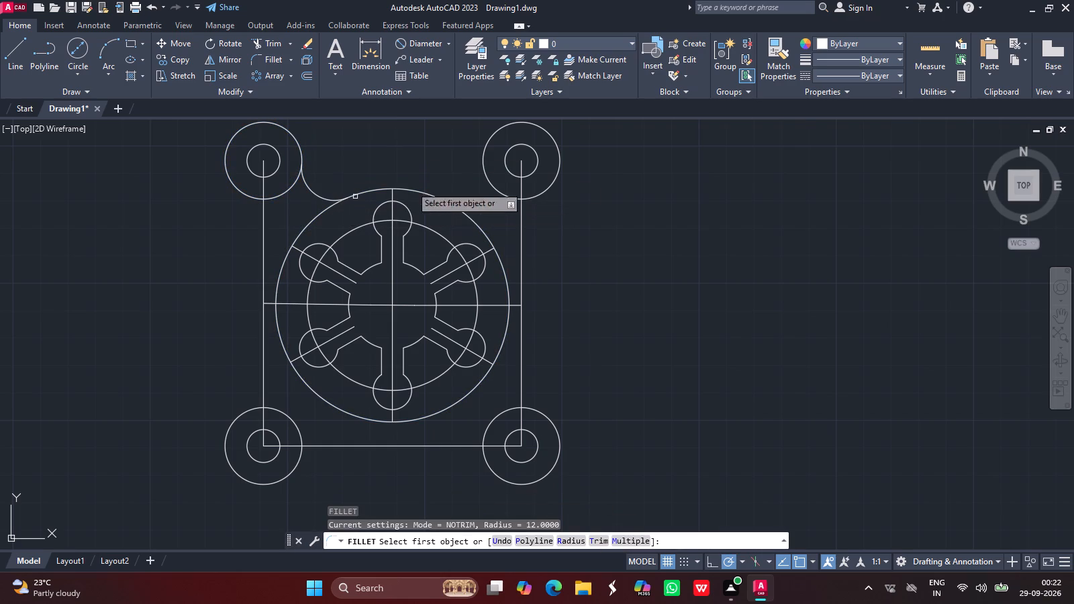
drag(493, 186, 459, 213)
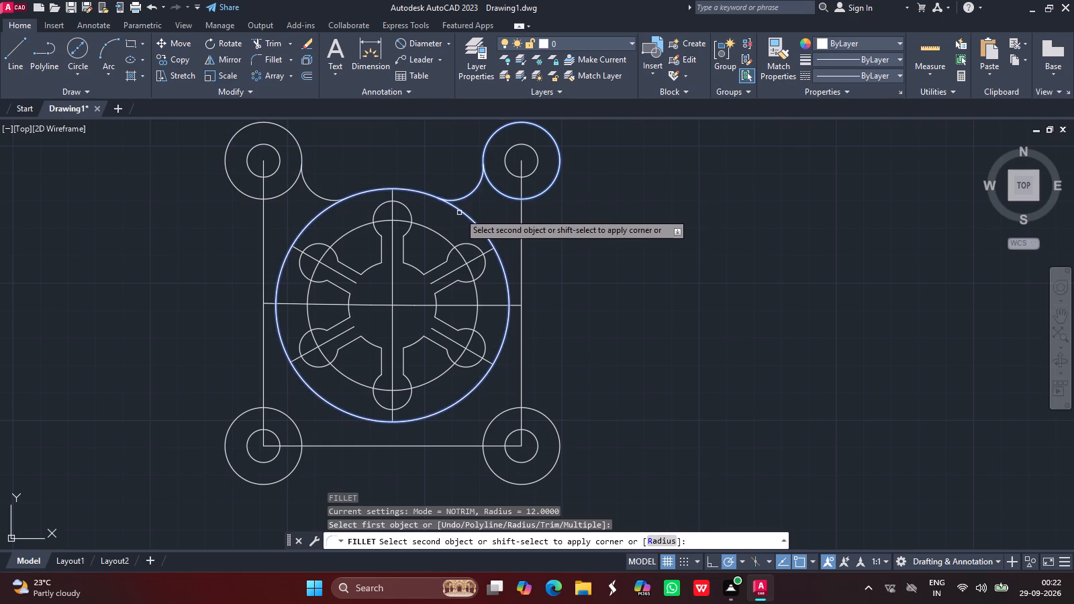
drag(459, 213, 458, 213)
click(458, 206)
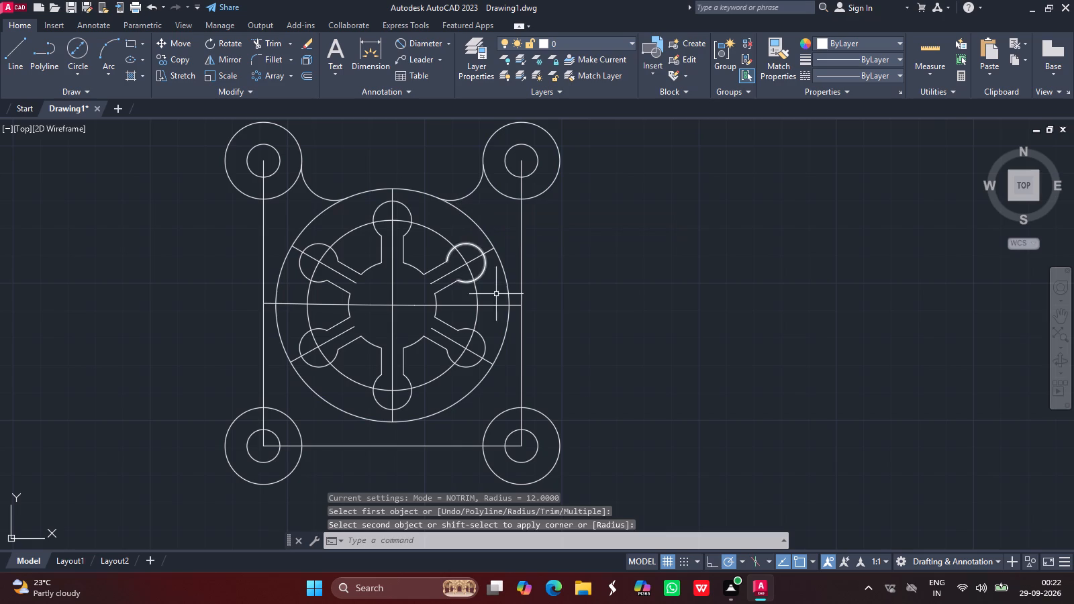
Fillet the outer circles of both lower corner pairs to the large central circle with the same radius of 12.
key(Return)
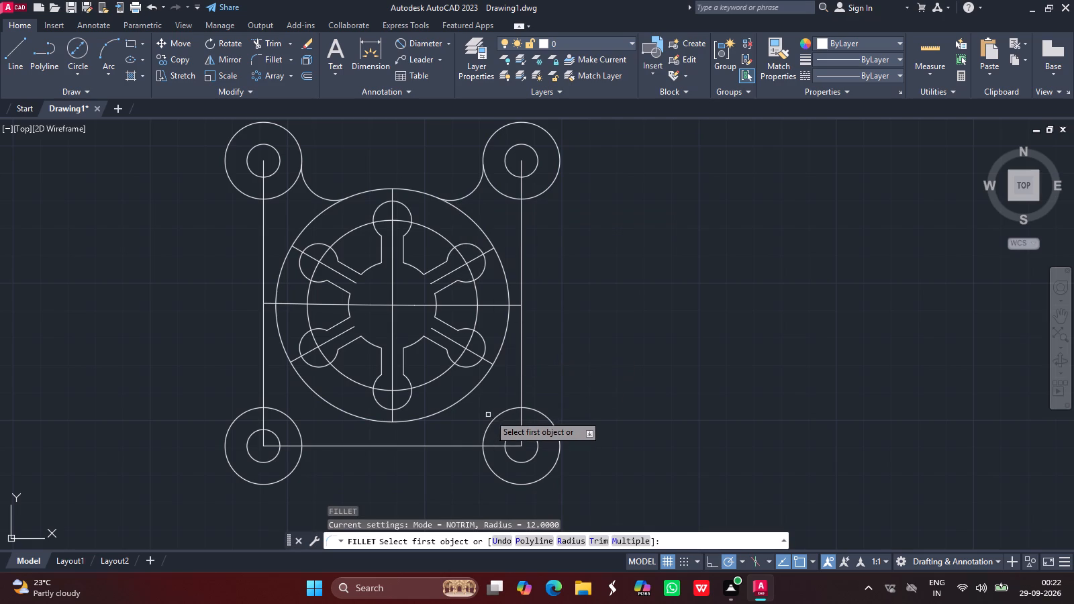
drag(501, 417, 471, 397)
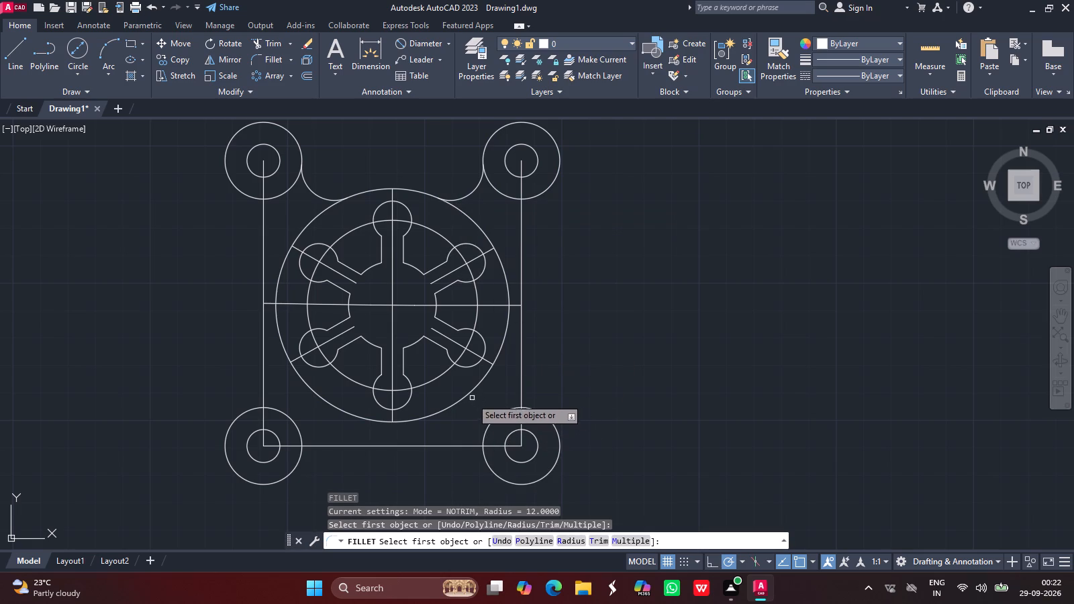
drag(471, 397, 465, 393)
drag(470, 393, 495, 422)
click(493, 422)
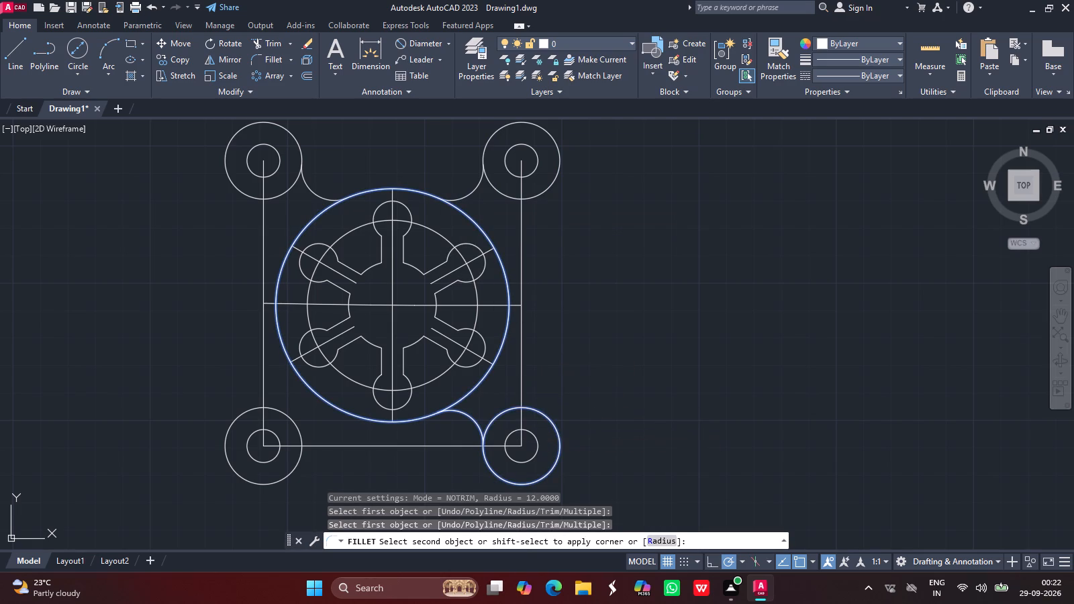
key(Return)
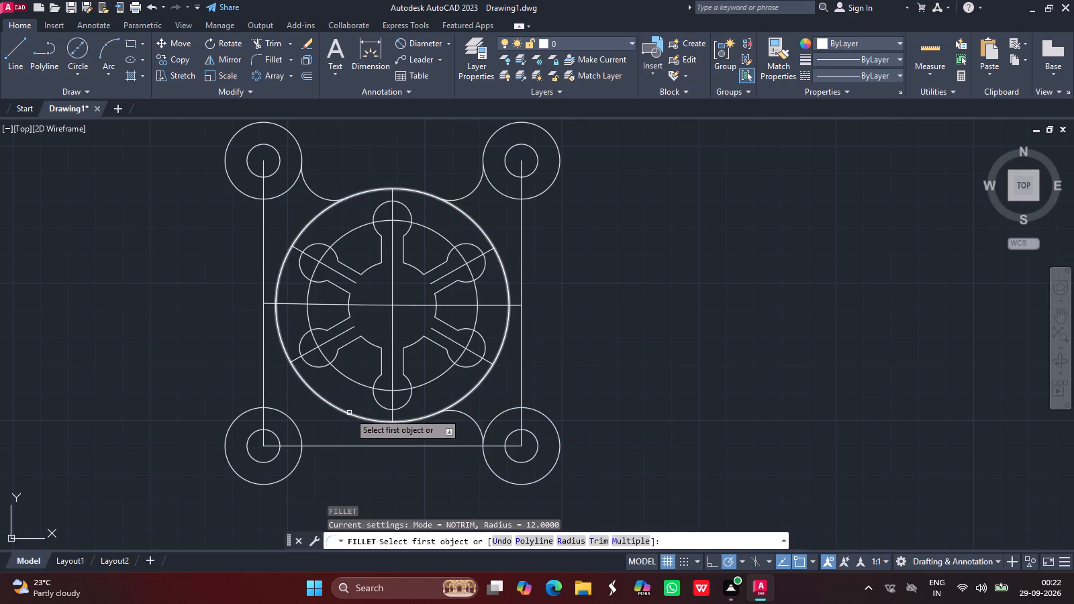
drag(349, 413, 296, 432)
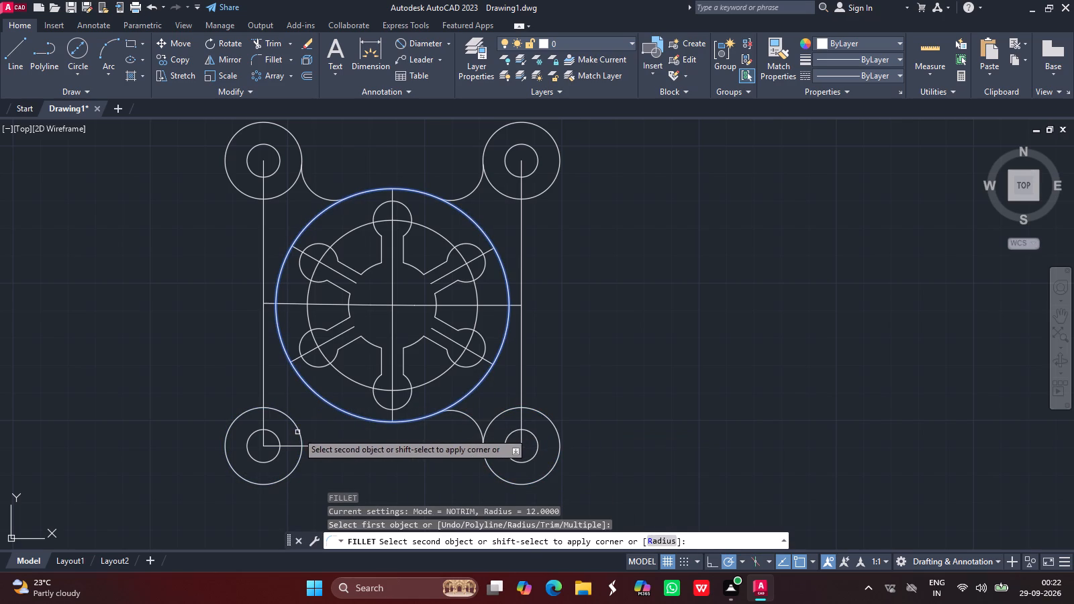
click(299, 432)
key(Return)
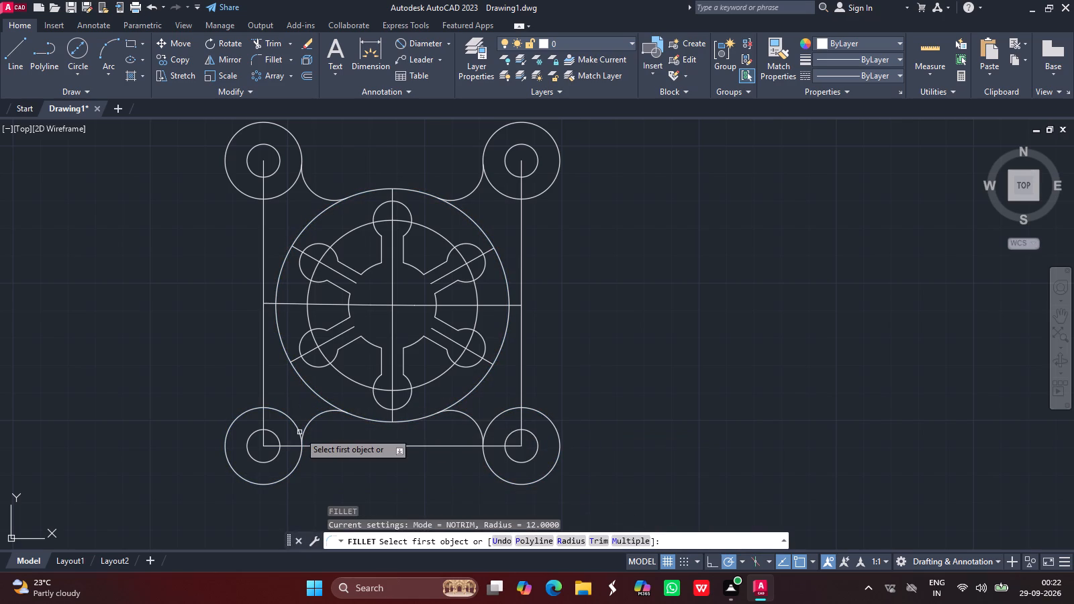
key(Escape)
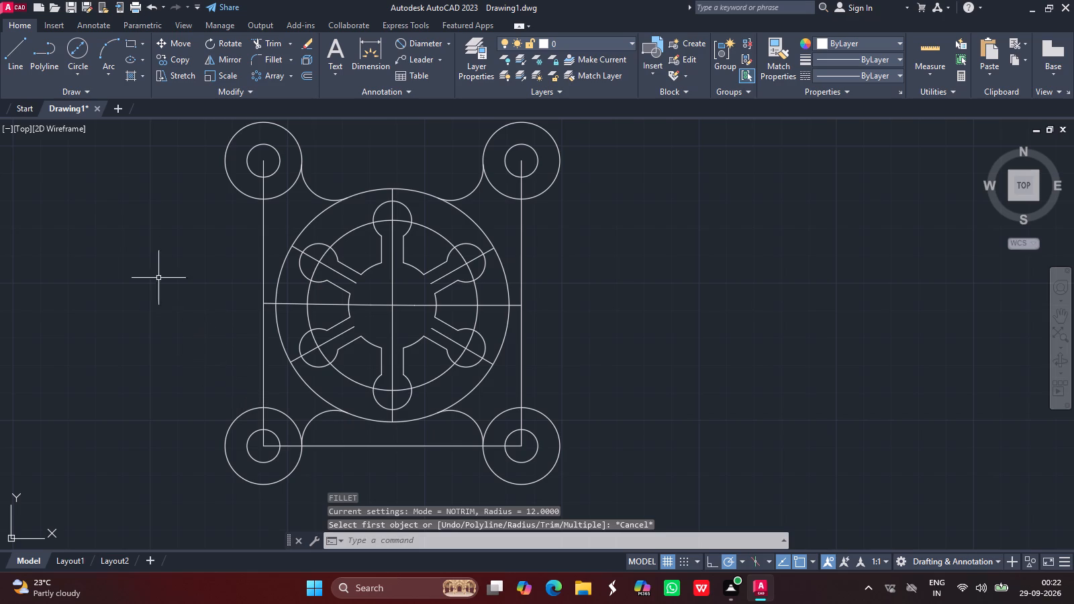
Draw a vertical line joining the left quadrants of the lower-left and upper-left corner outer circles.
click(11, 54)
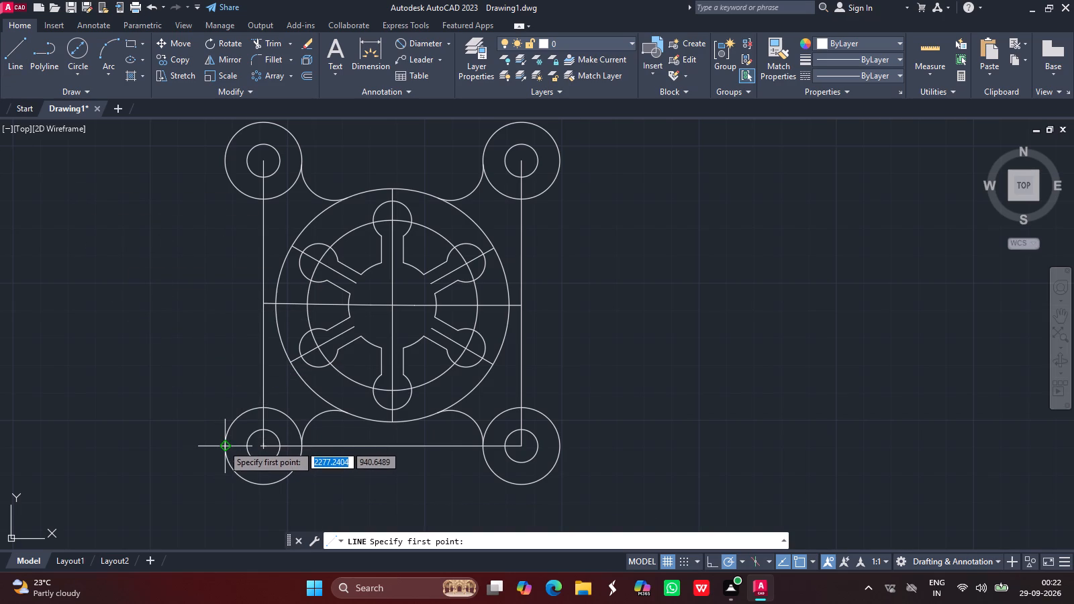
drag(224, 444, 231, 157)
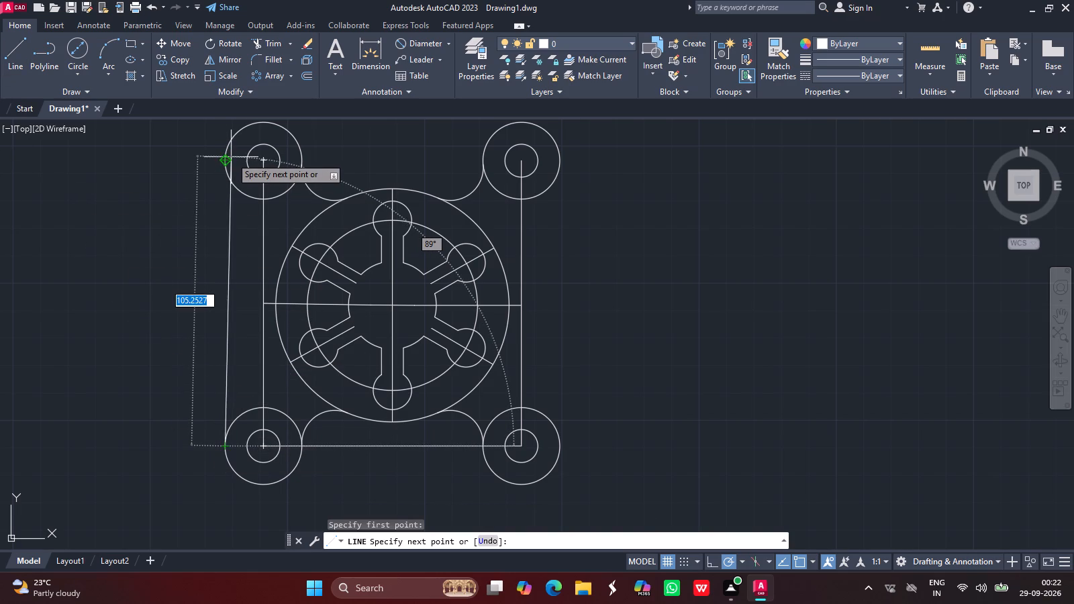
drag(231, 157, 226, 156)
click(226, 156)
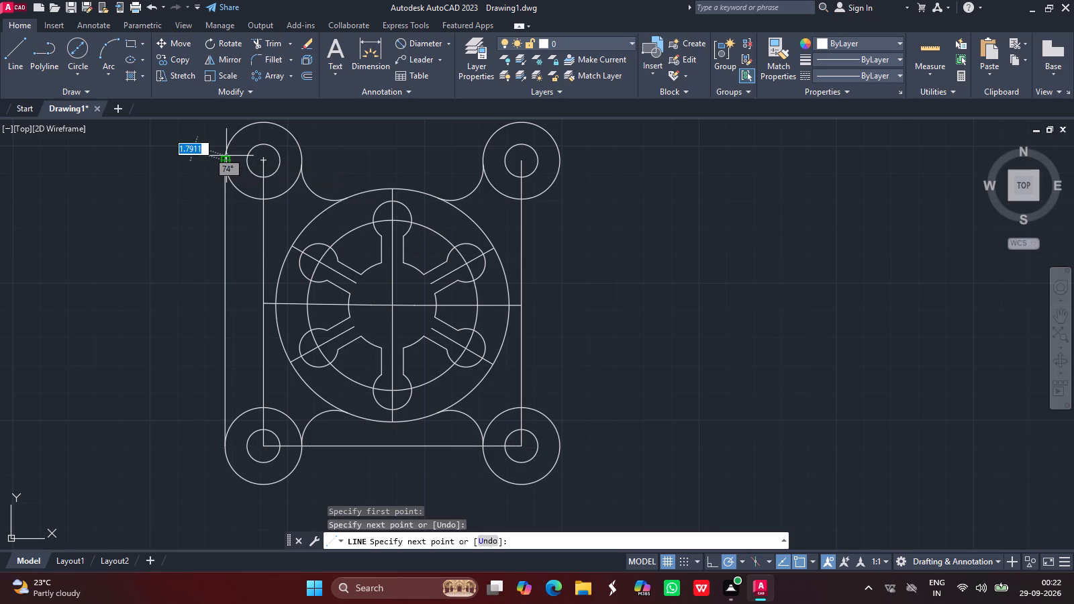
key(backslash)
key(Escape)
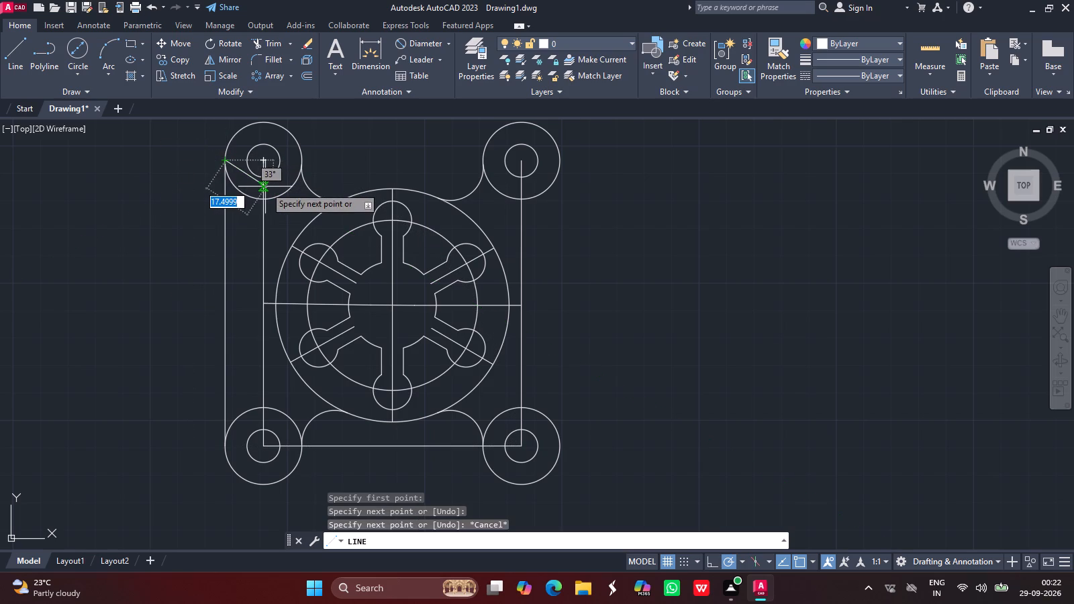
key(Return)
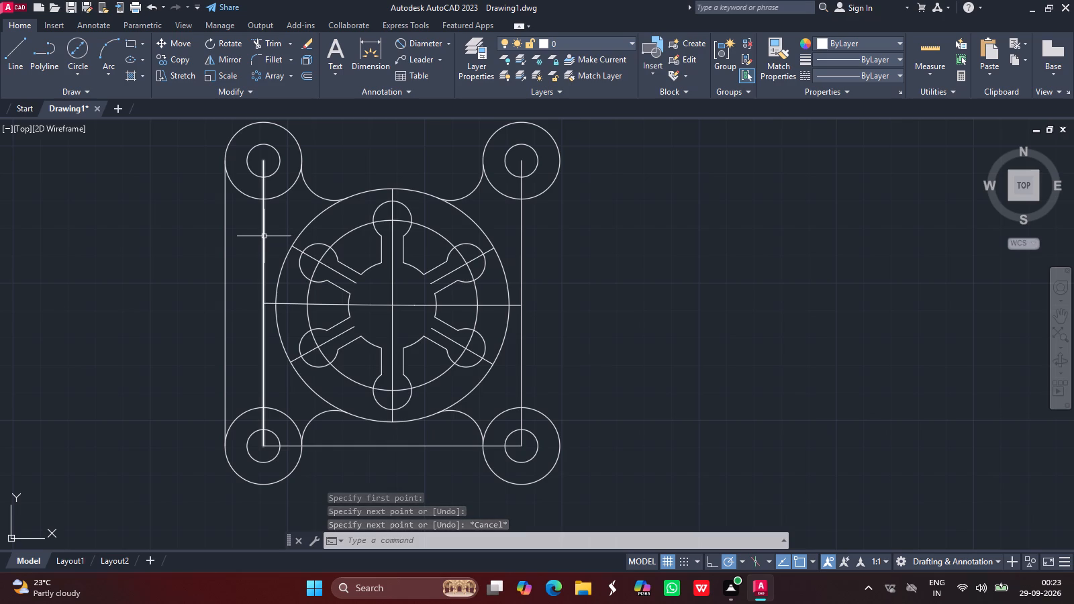
Delete the two vertical construction lines joining the corner circle centres on the left and right sides of the part.
click(264, 236)
key(Delete)
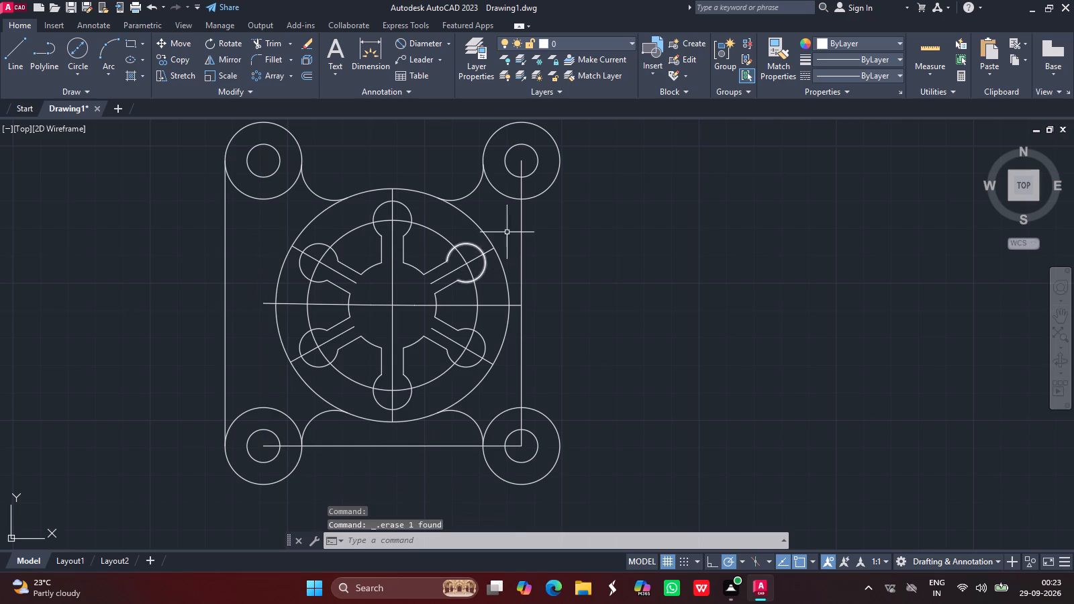
click(522, 236)
key(Delete)
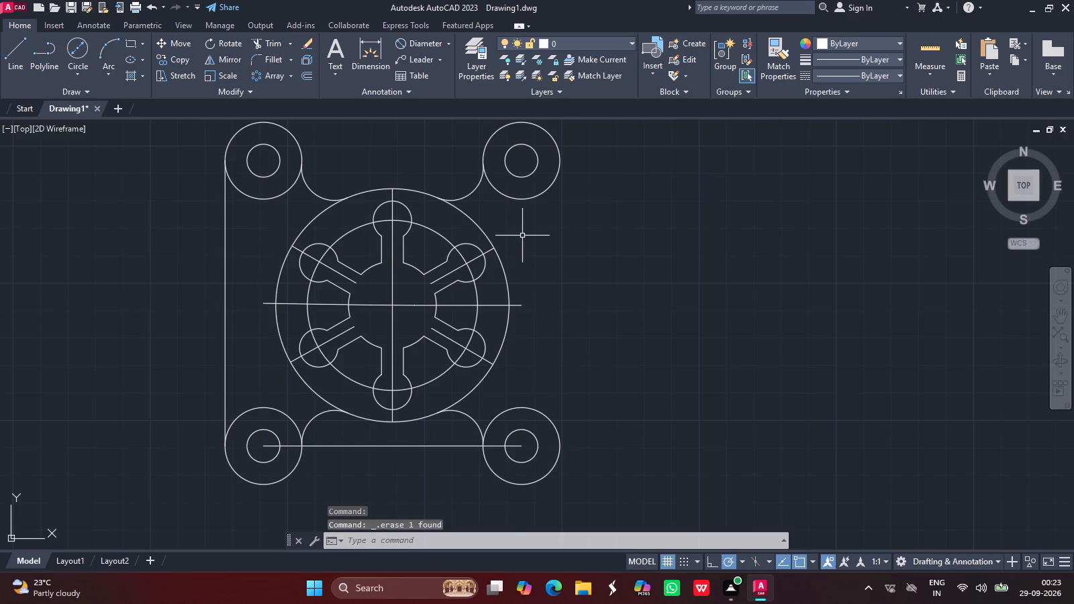
Draw a 104-unit vertical line joining the right quadrants of the lower-right and upper-right corner outer circles.
click(27, 48)
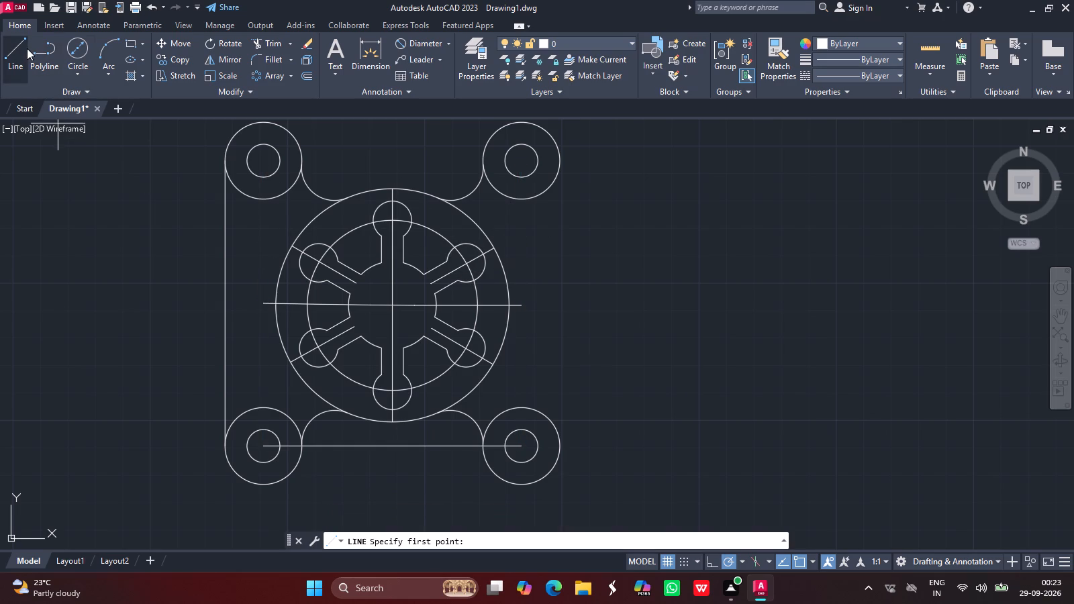
click(562, 445)
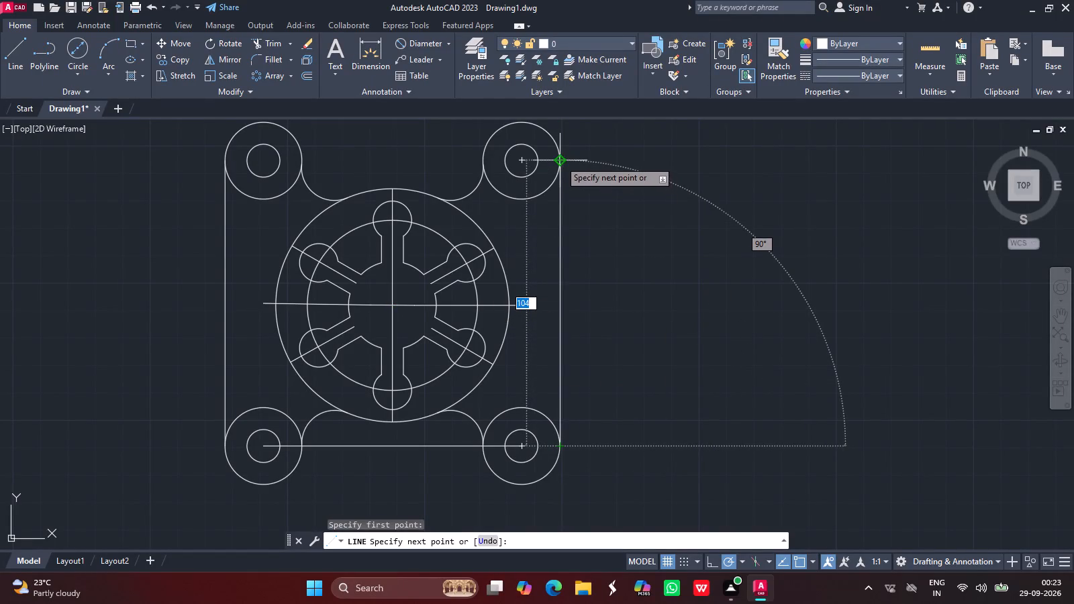
click(560, 160)
key(Return)
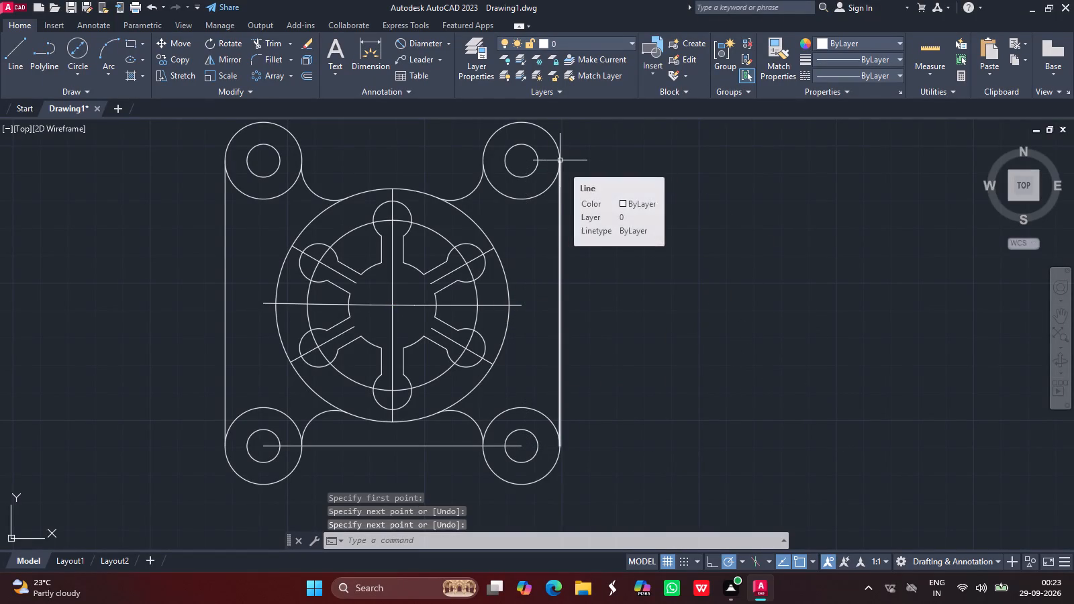
Delete the horizontal construction line joining the centres of the two lower corner circles.
click(451, 444)
key(Delete)
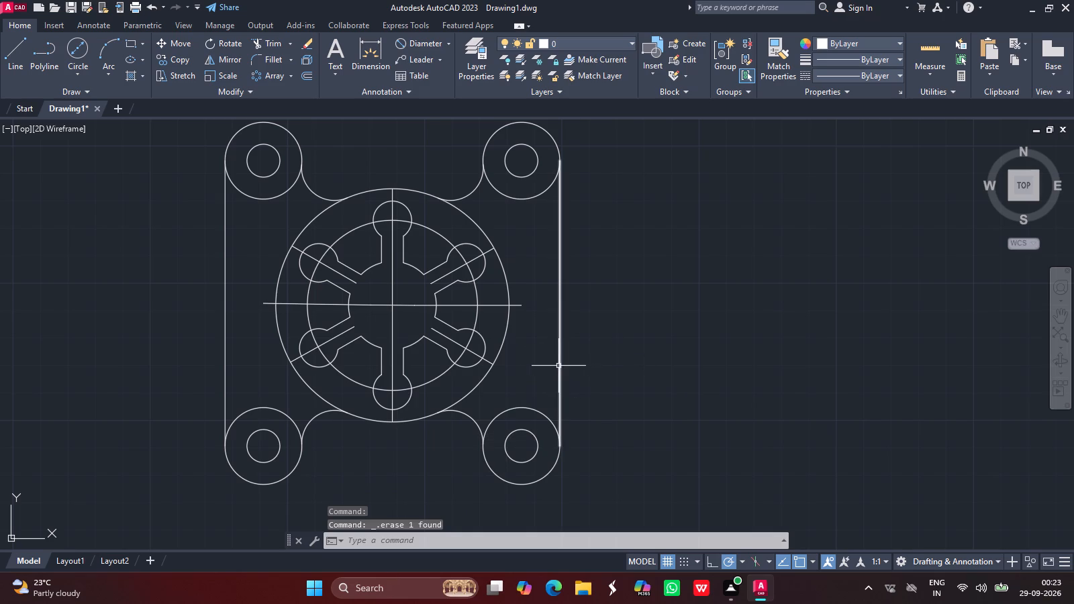
Trim the inward-facing arcs of all four corner outer circles between the side lines and the fillets.
click(270, 45)
click(287, 192)
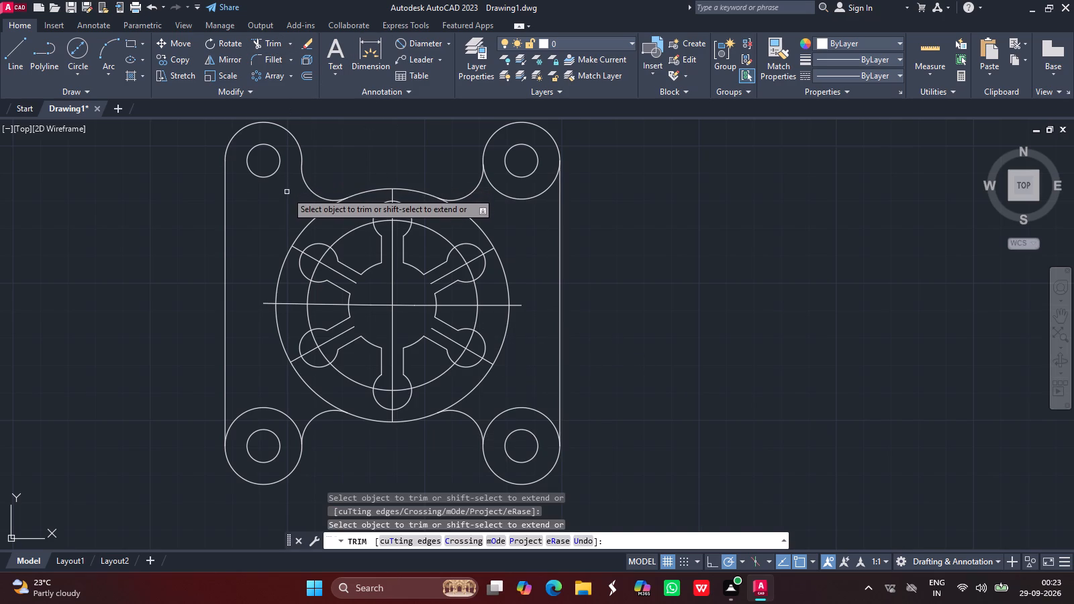
click(524, 199)
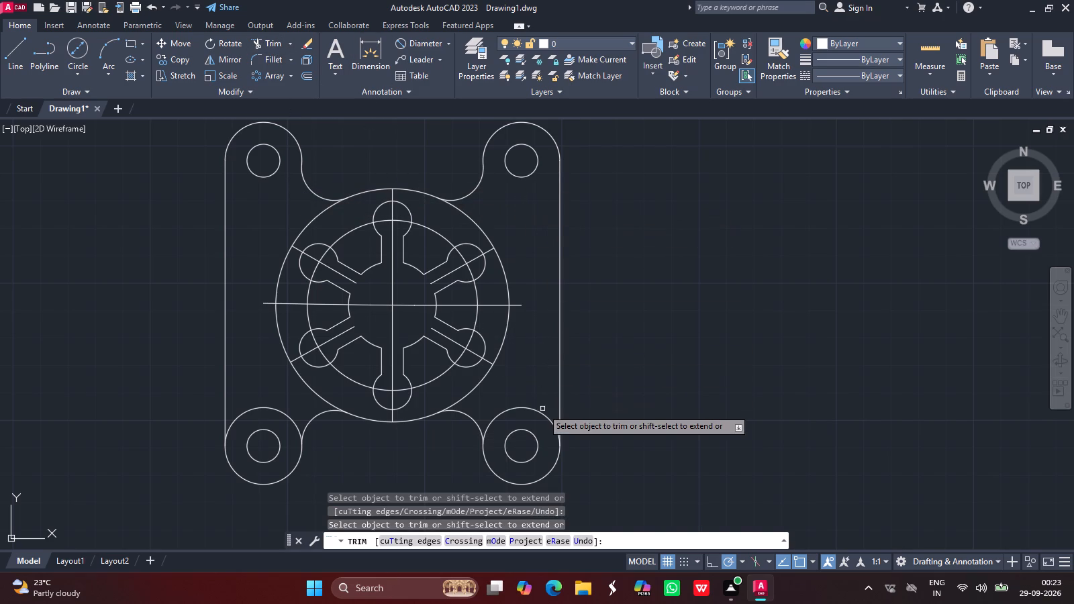
click(529, 408)
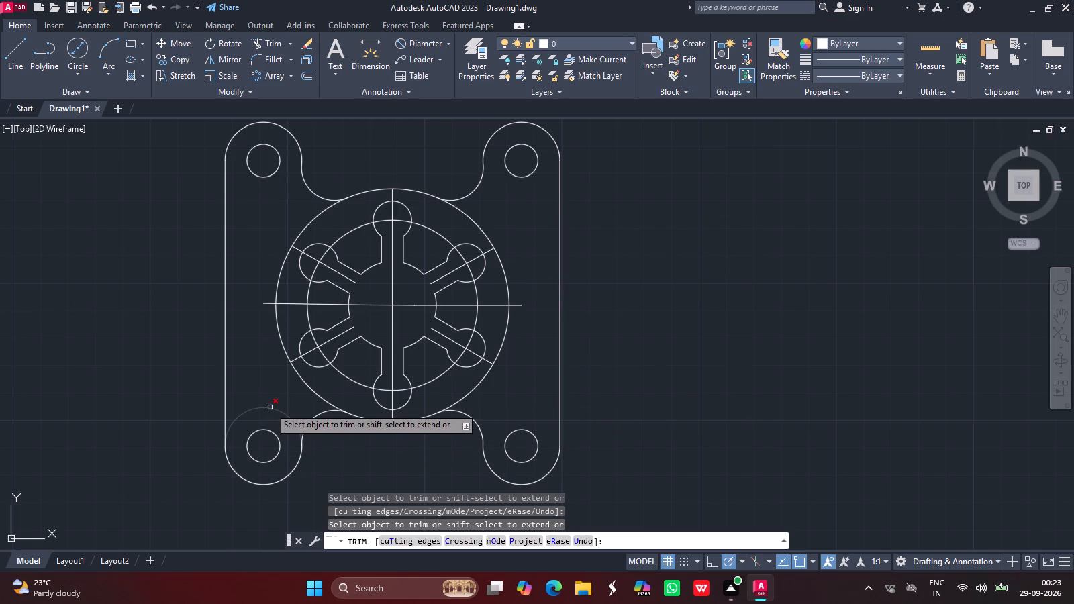
click(270, 407)
key(Return)
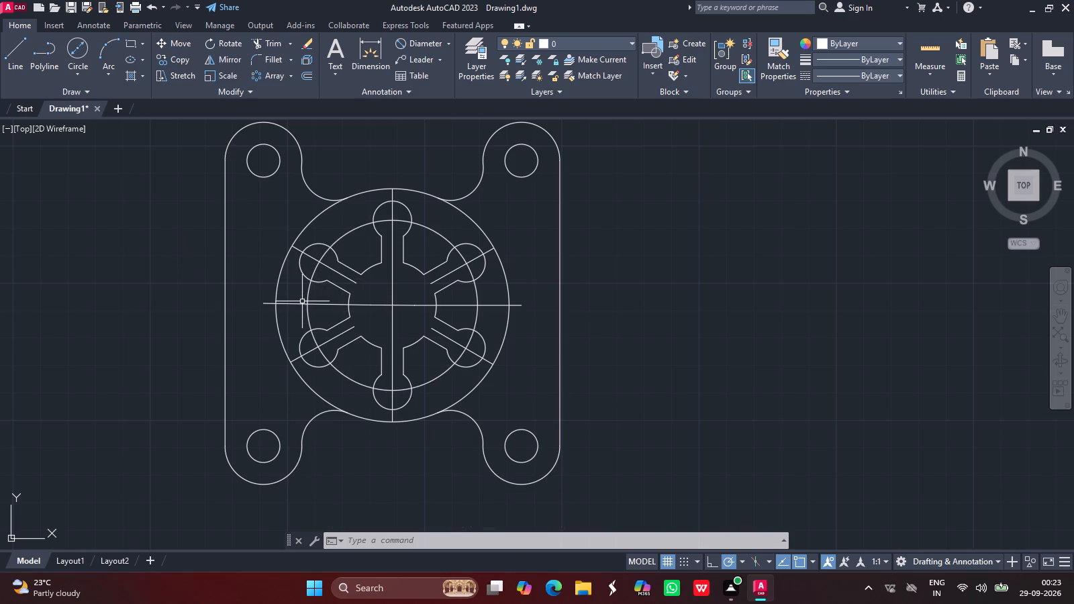
Load the CENTER linetype from acadiso.lin into the drawing.
click(859, 74)
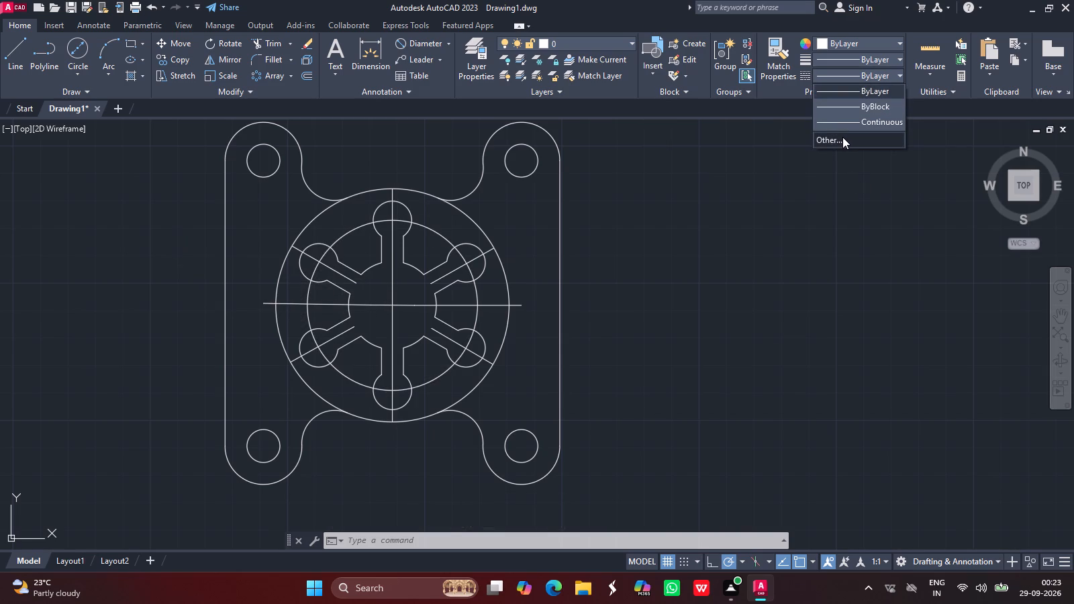
click(842, 137)
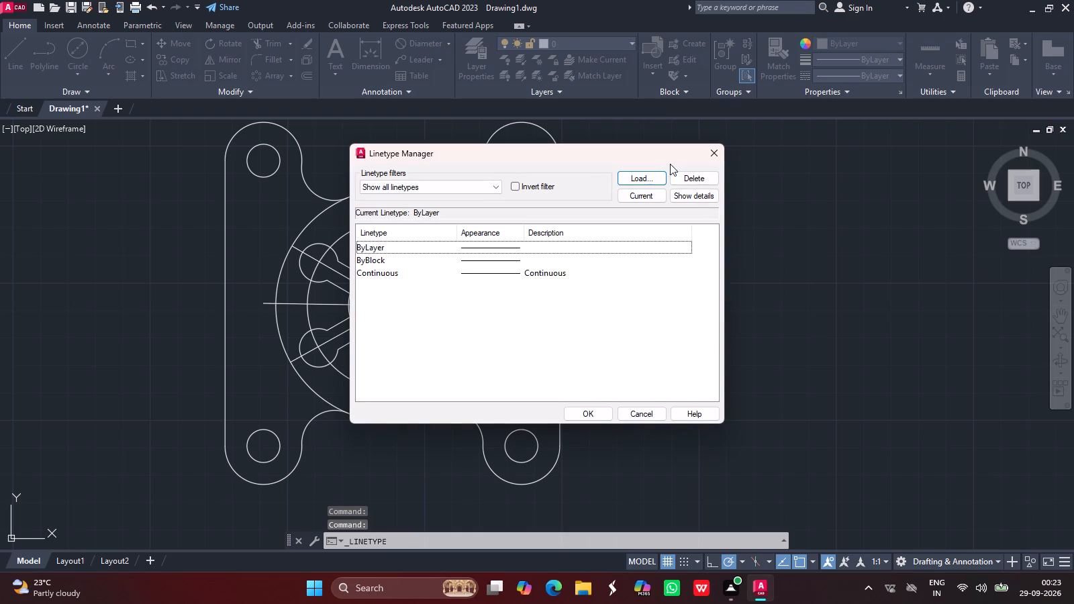
click(652, 185)
scroll(522, 332, down, 3)
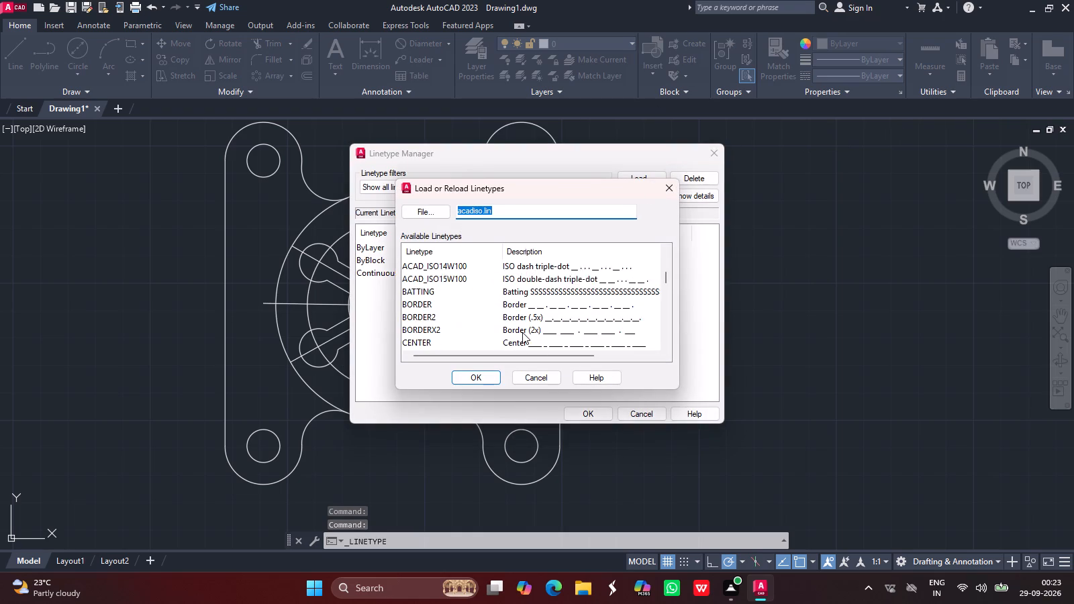
scroll(522, 332, down, 2)
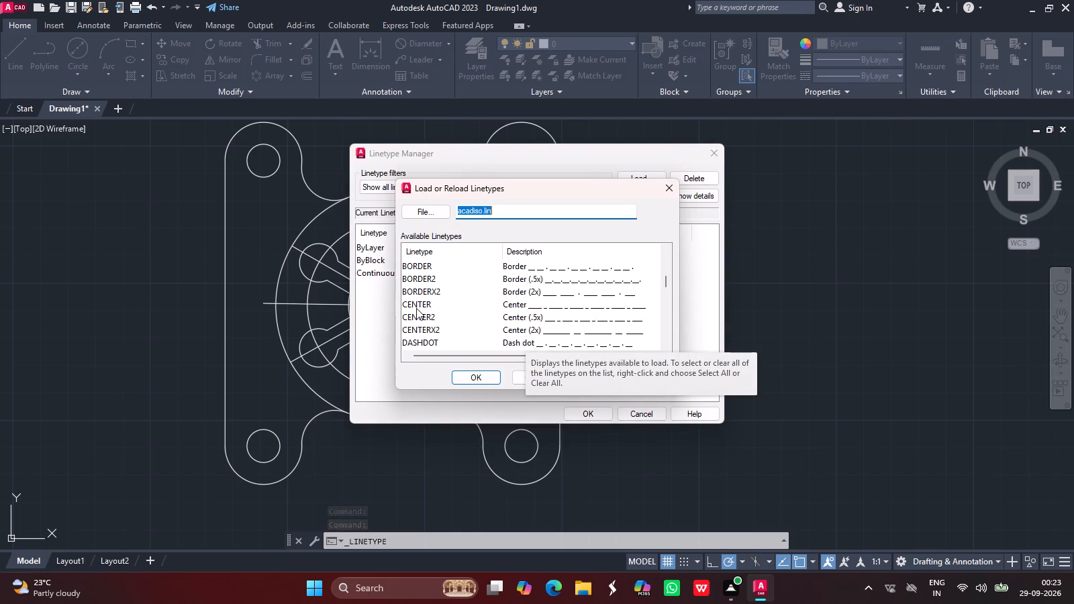
click(416, 309)
click(482, 381)
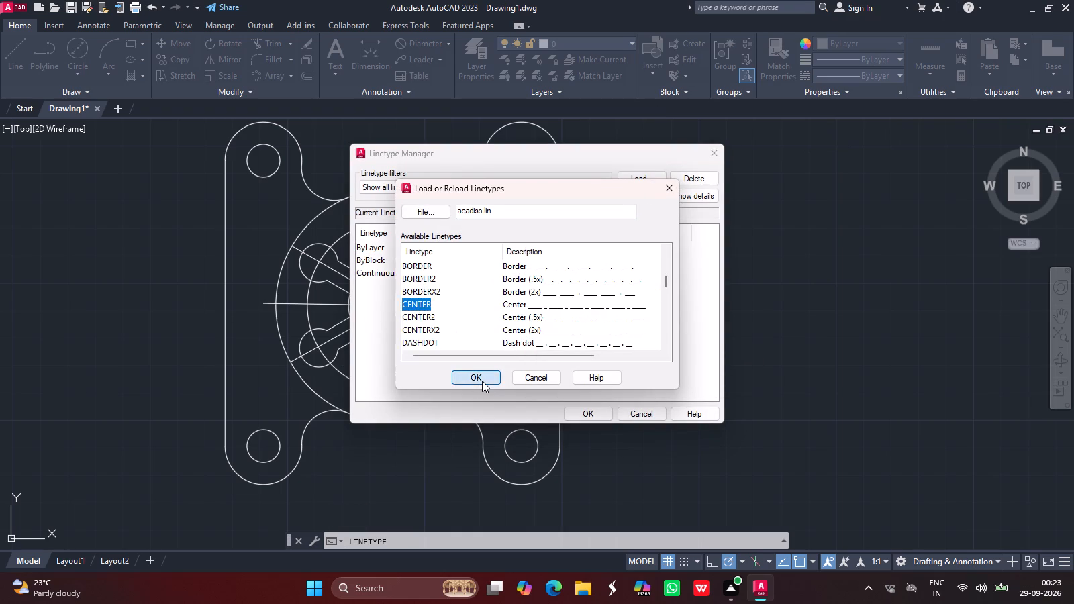
click(588, 414)
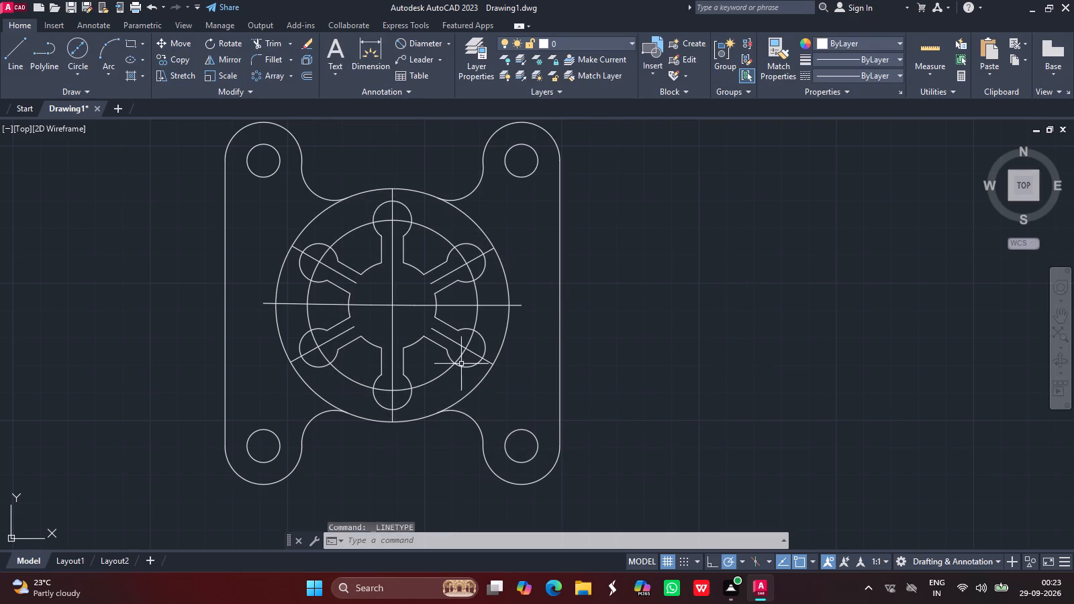
Assign the CENTER linetype to the vertical, horizontal and four diagonal slot centre lines.
drag(392, 203, 380, 301)
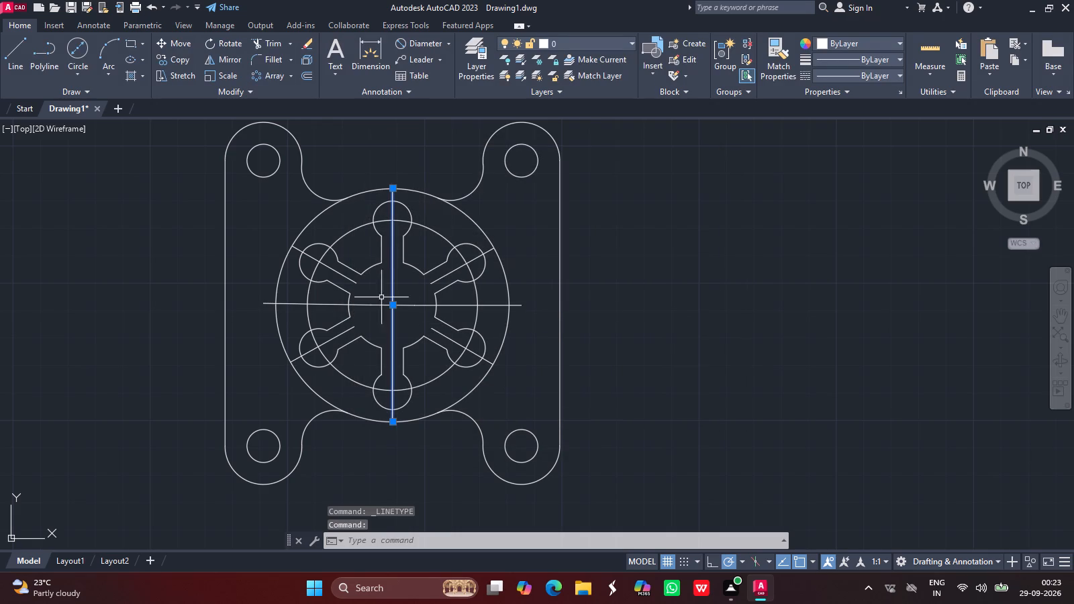
drag(380, 301, 370, 306)
click(370, 306)
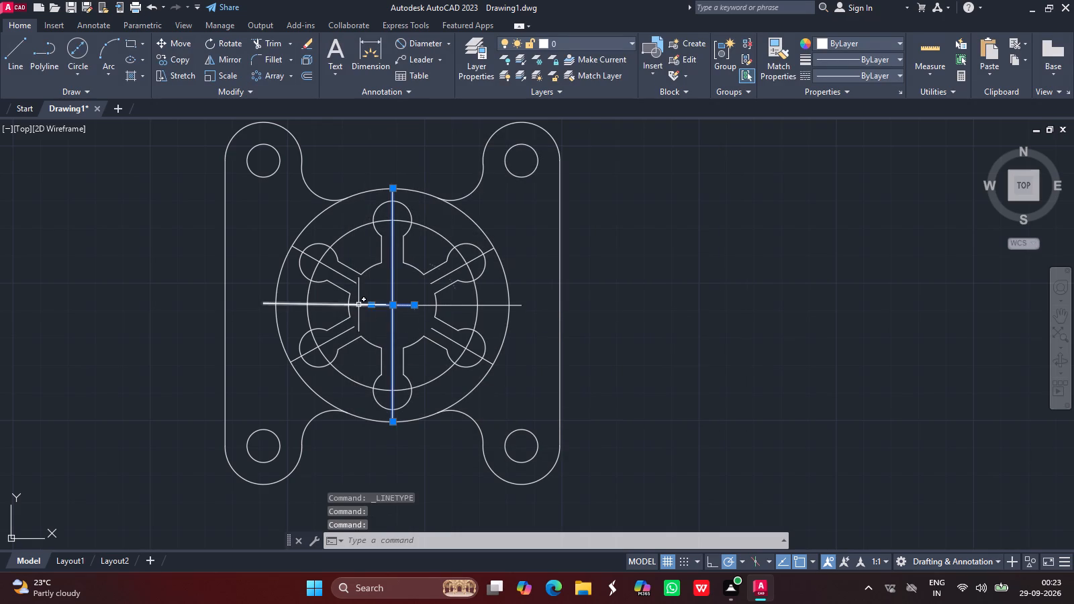
click(345, 306)
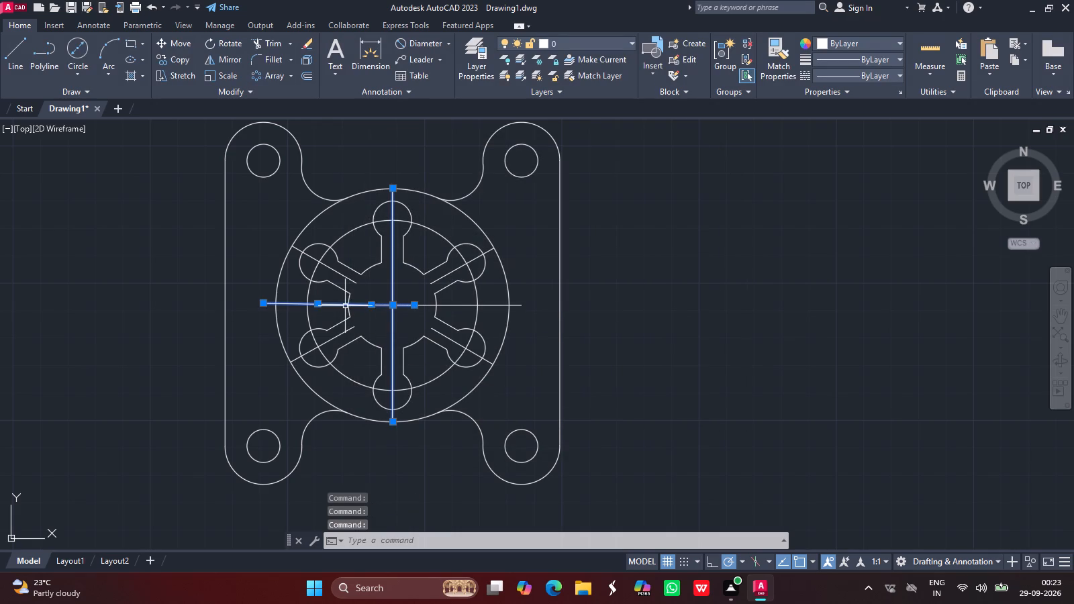
click(462, 306)
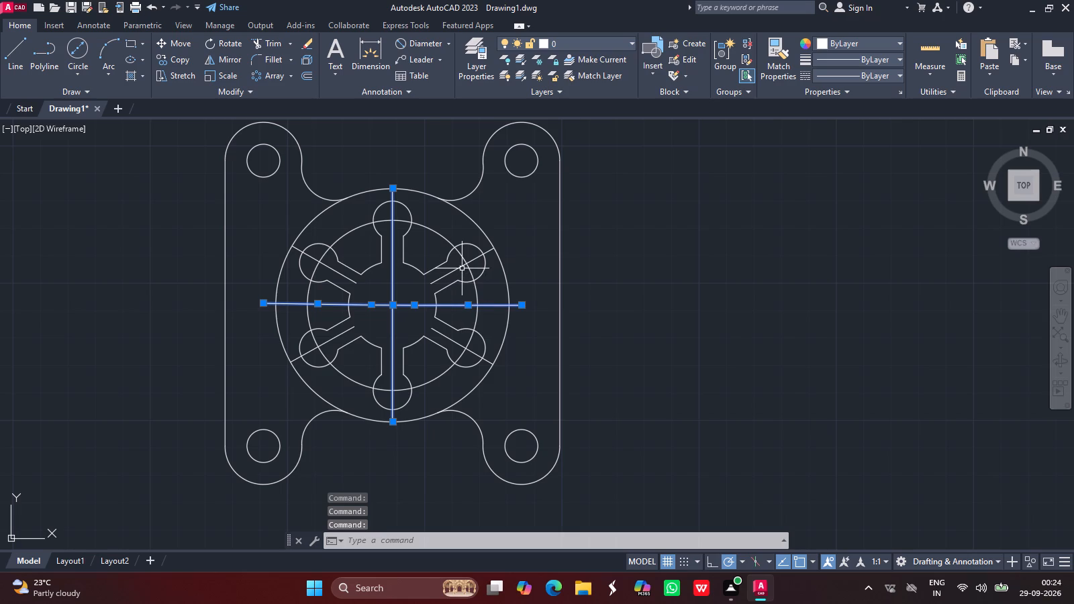
click(461, 266)
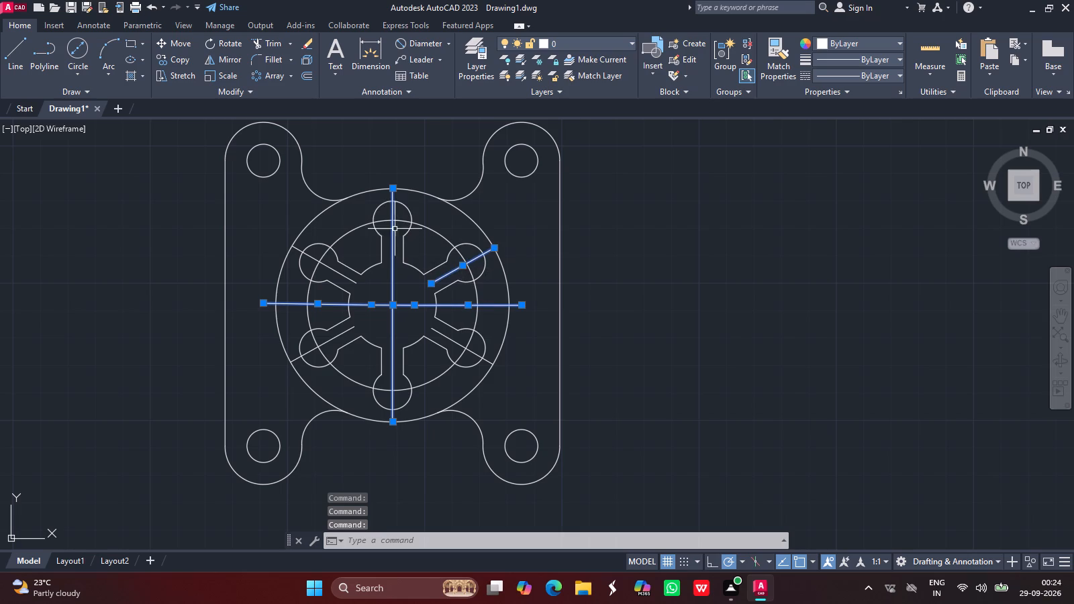
click(327, 266)
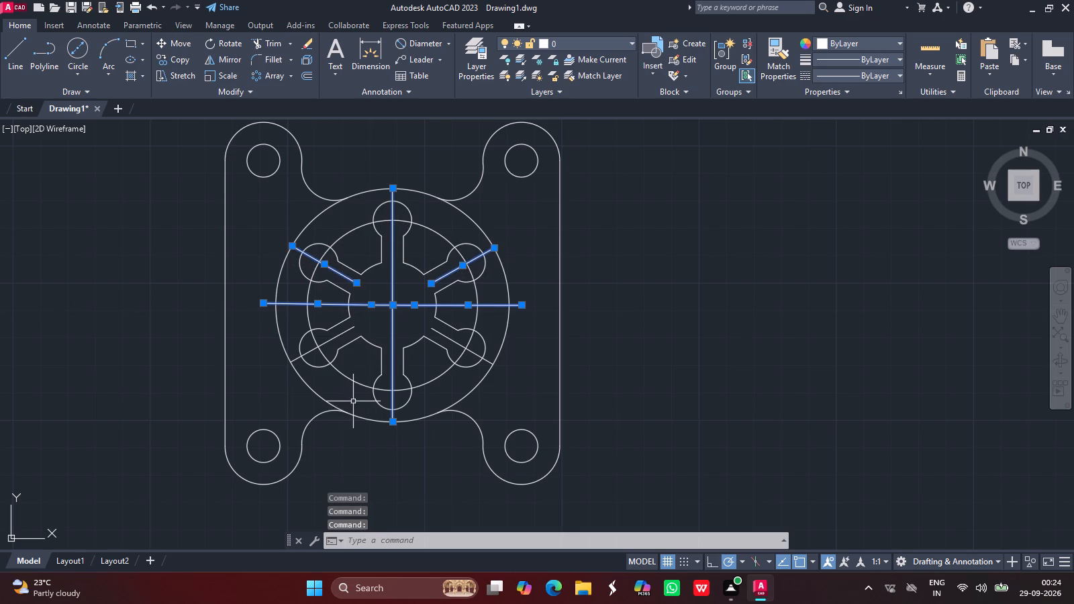
click(339, 334)
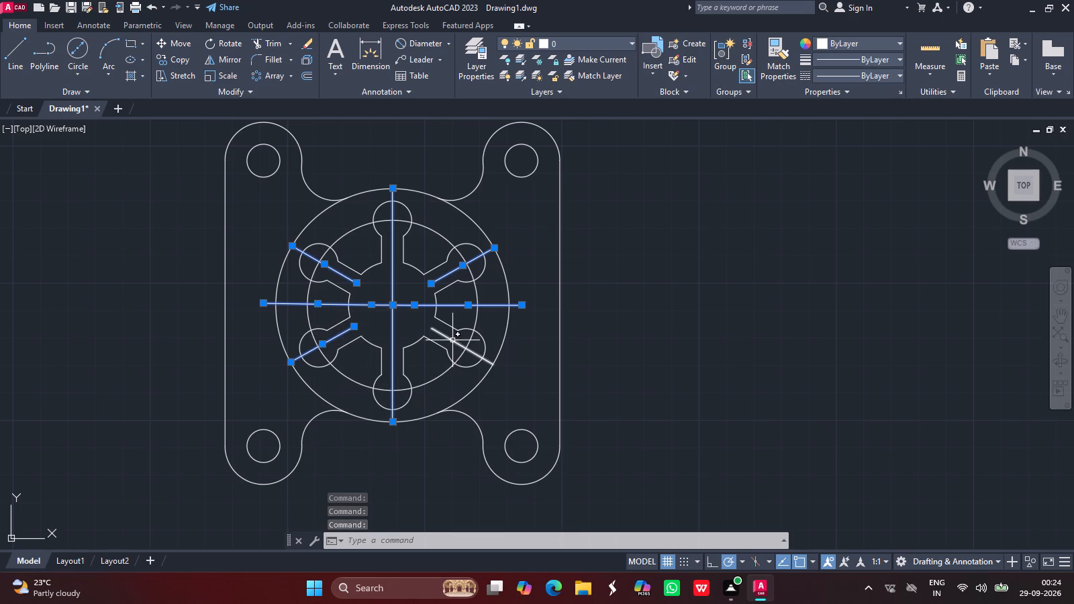
click(452, 340)
click(849, 75)
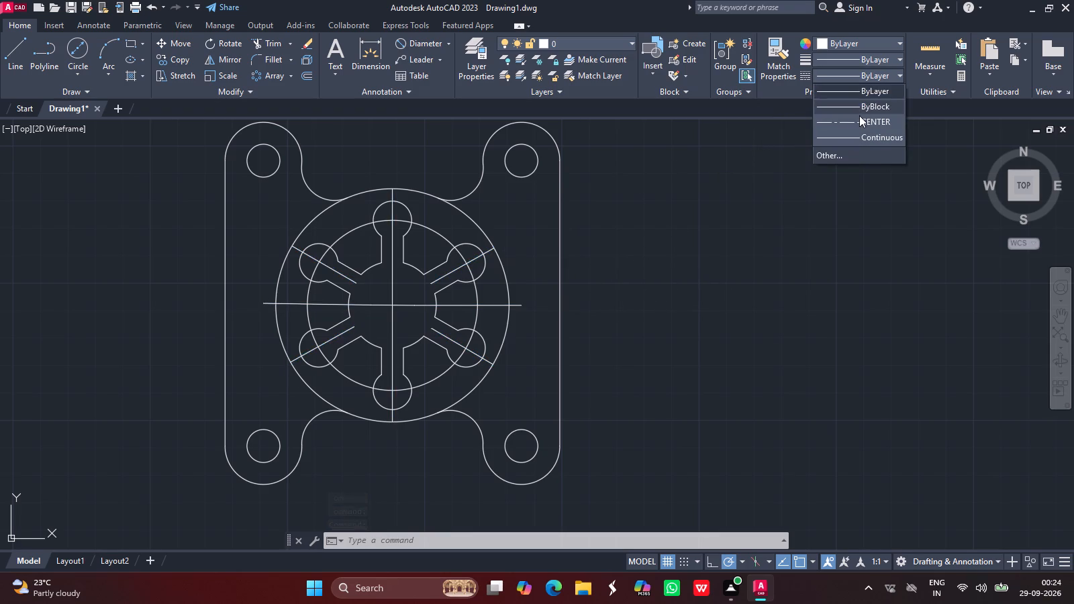
click(859, 117)
Set the linetype scale of the selected centre lines to 0.25 in their properties.
right_click(540, 240)
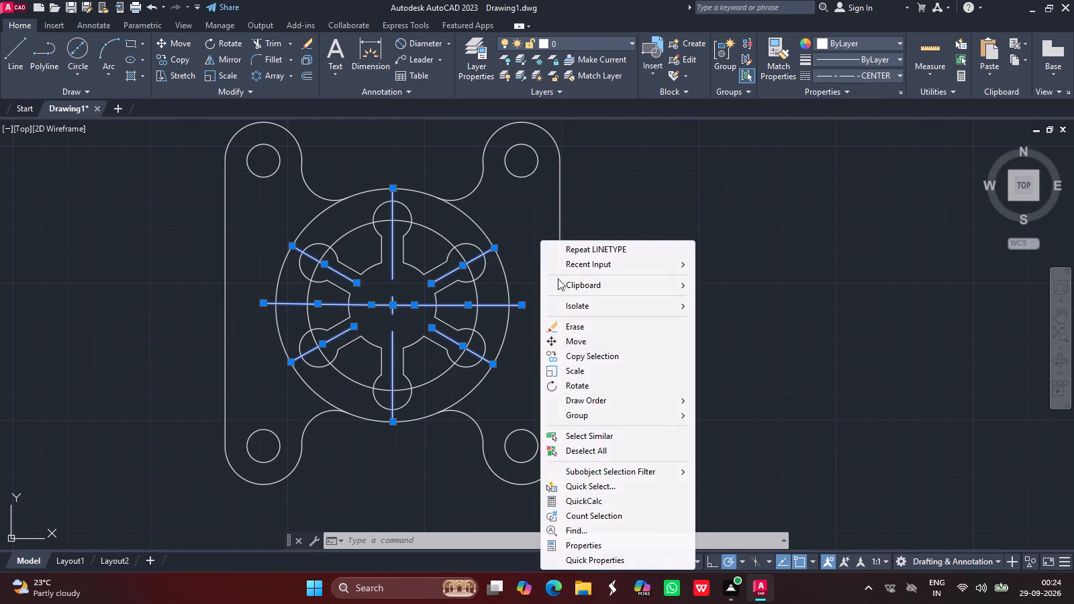
click(601, 550)
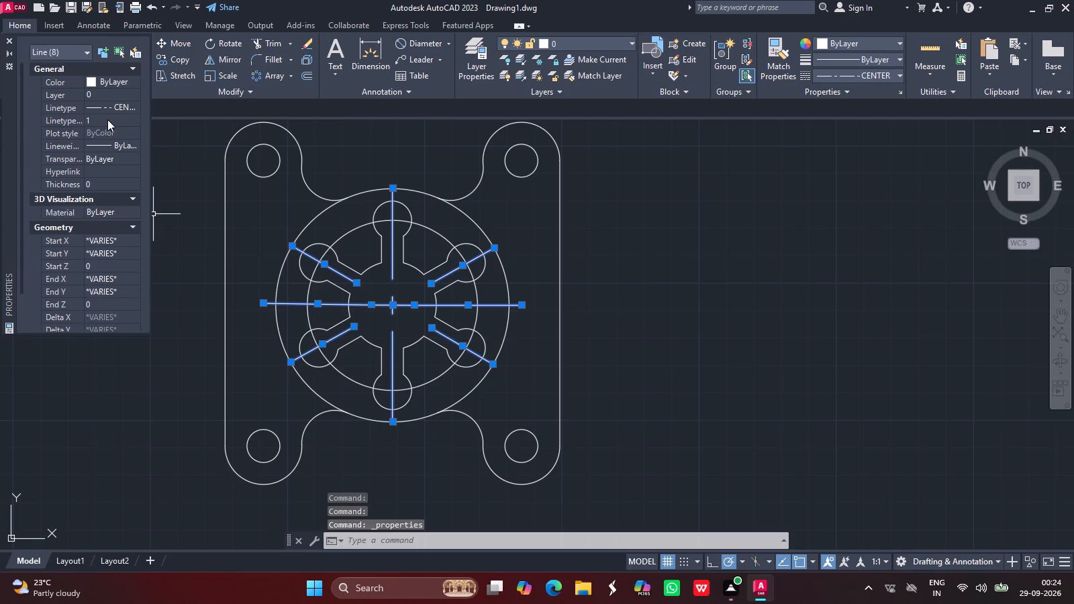
click(107, 119)
key(BackSpace)
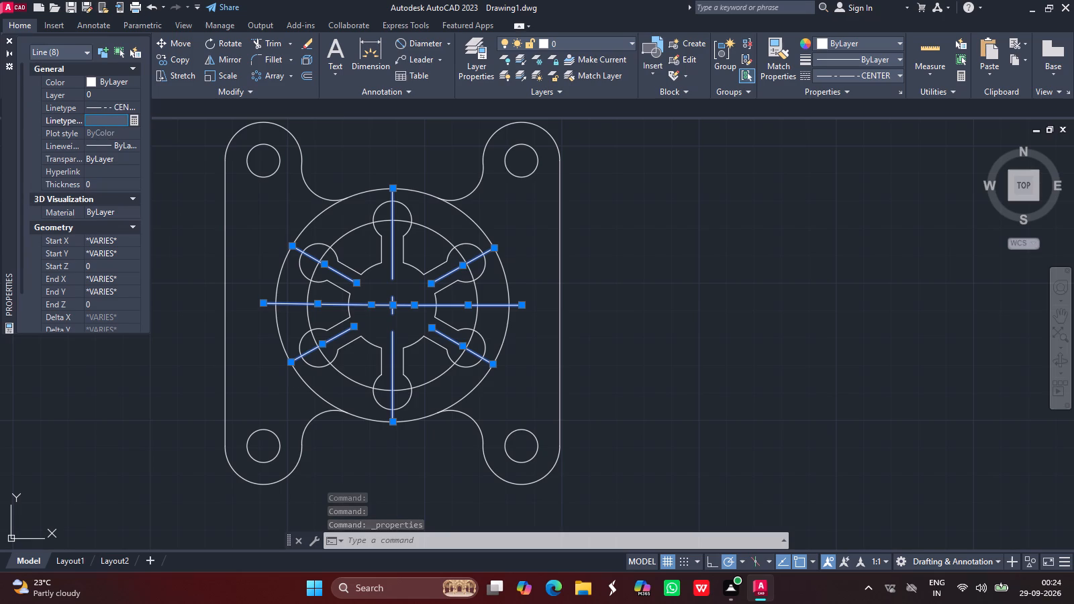
text(0.25)
key(Return)
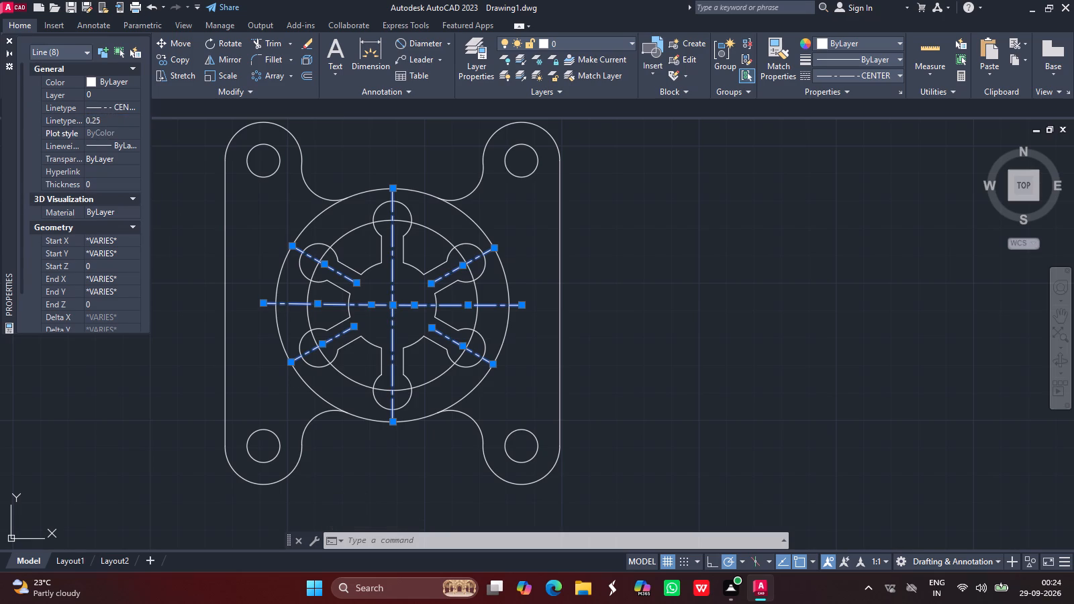
click(9, 40)
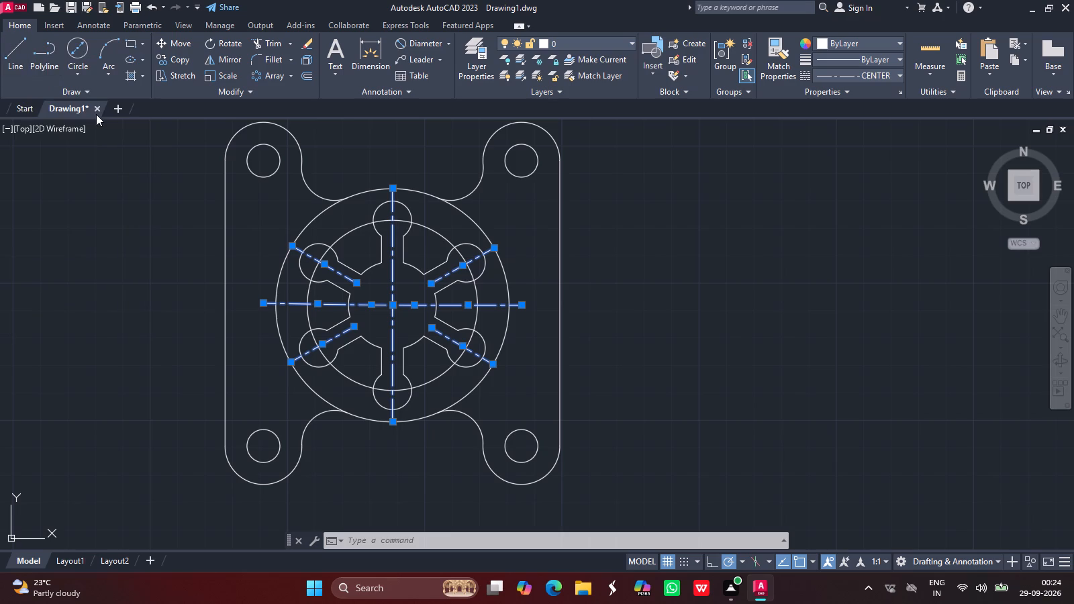
Draw a vertical and a horizontal centre line crossing at the centre of the lower-left corner hole, extending past its circle.
key(Escape)
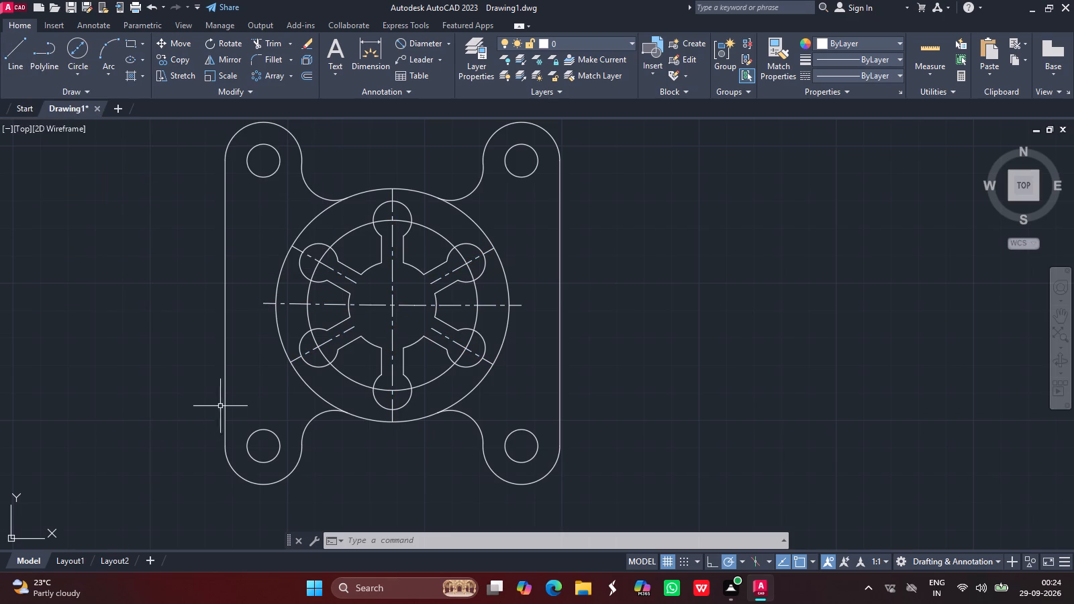
key(Escape)
click(15, 46)
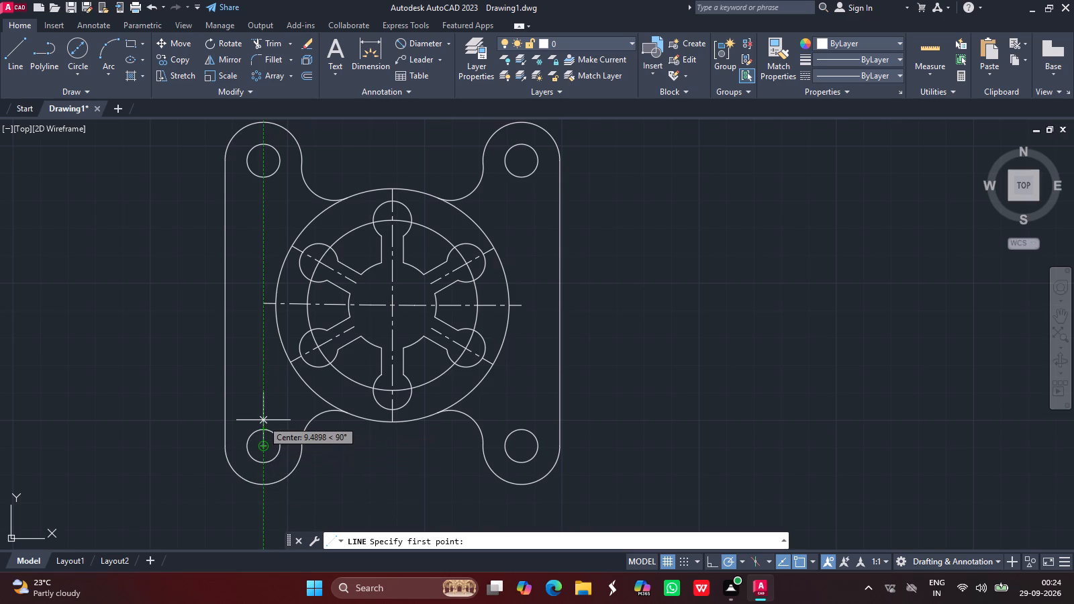
drag(264, 420, 262, 473)
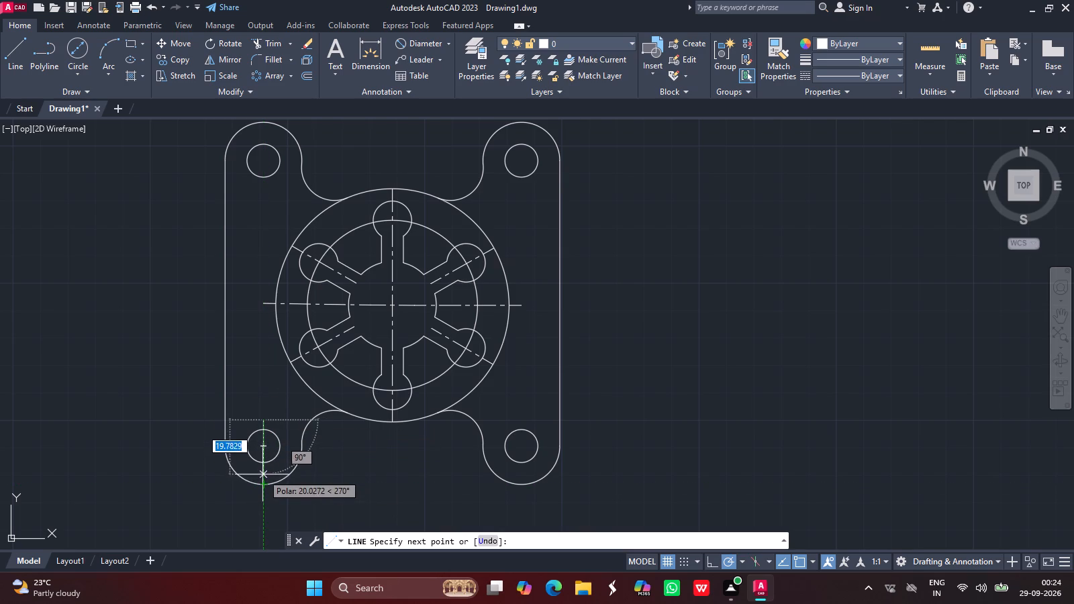
drag(262, 473, 262, 471)
click(262, 471)
key(Return)
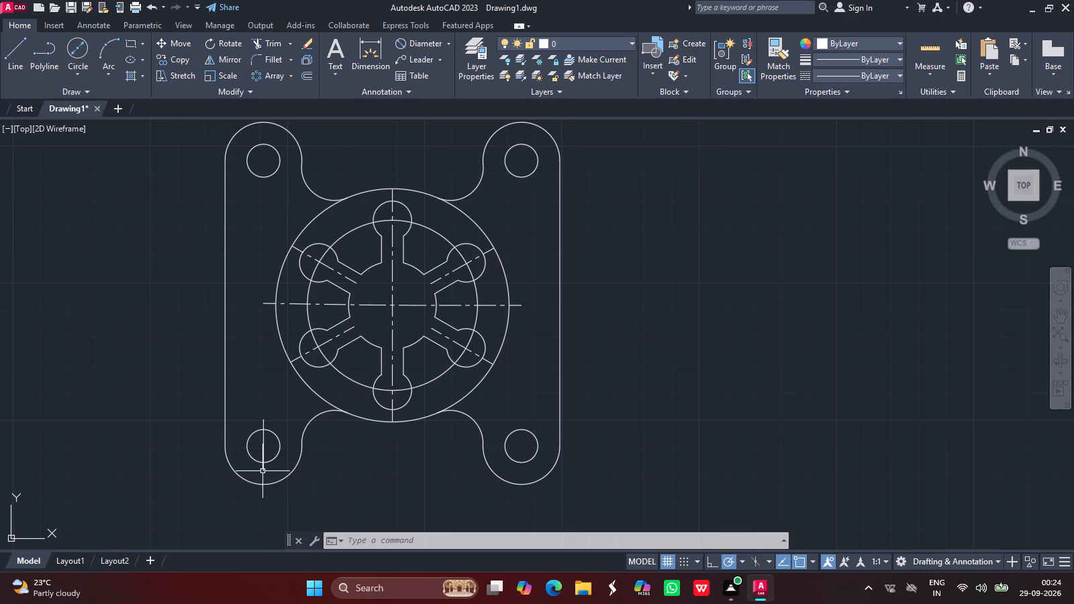
click(11, 58)
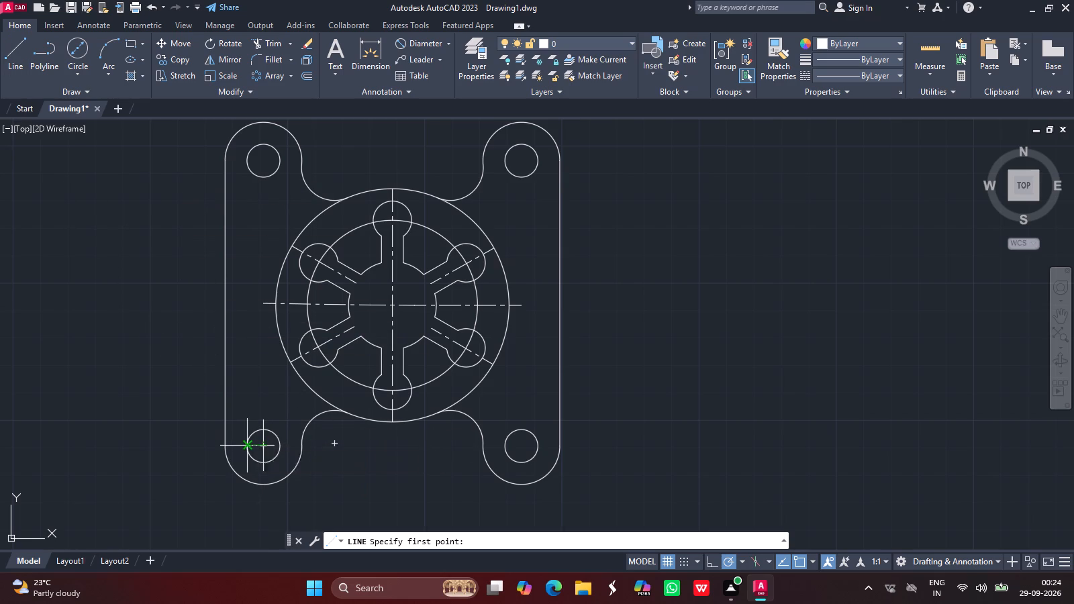
drag(238, 444, 262, 444)
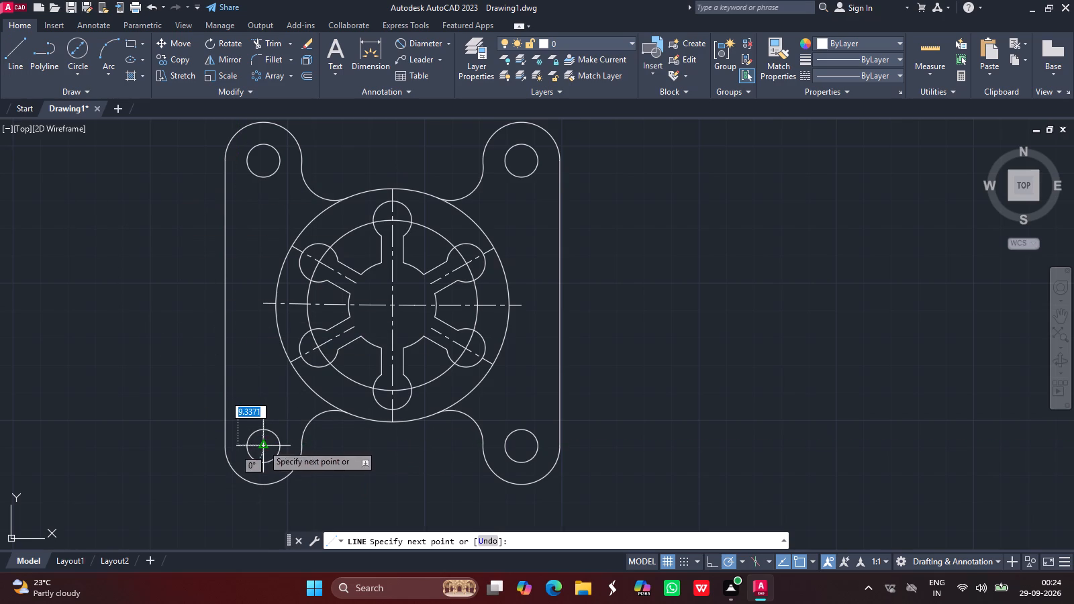
drag(262, 444, 289, 442)
click(289, 442)
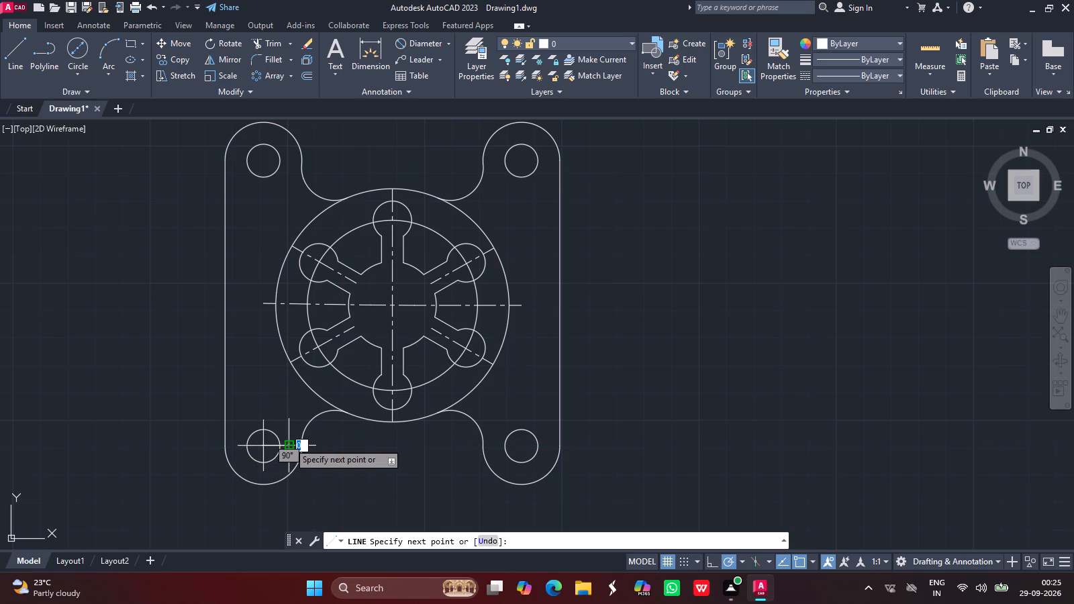
key(Return)
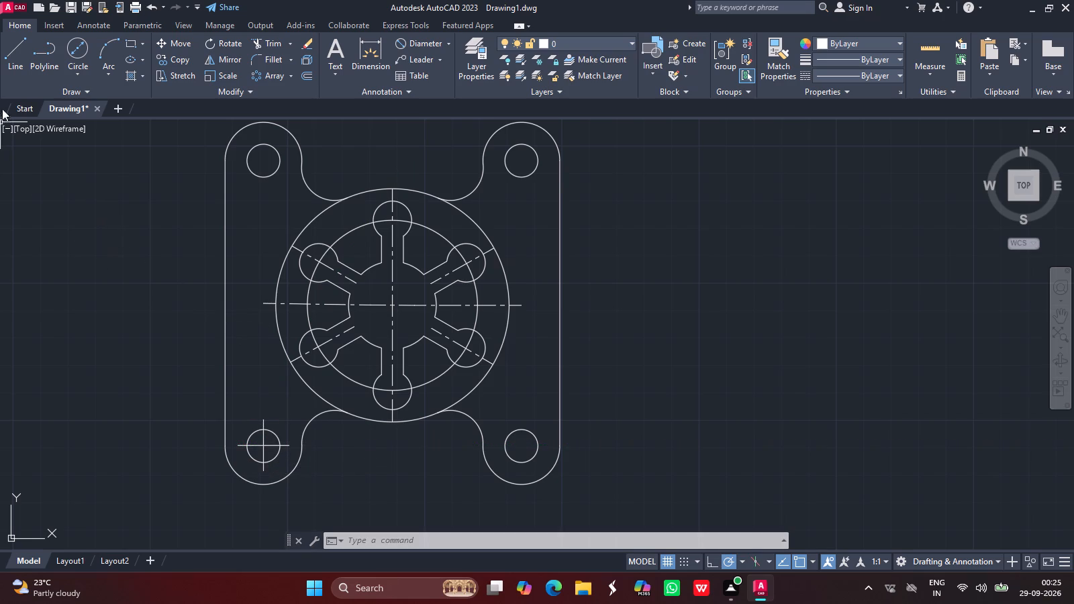
Draw a horizontal and a vertical centre line crossing at the centre of the lower-right corner hole, extending past its circle.
click(17, 53)
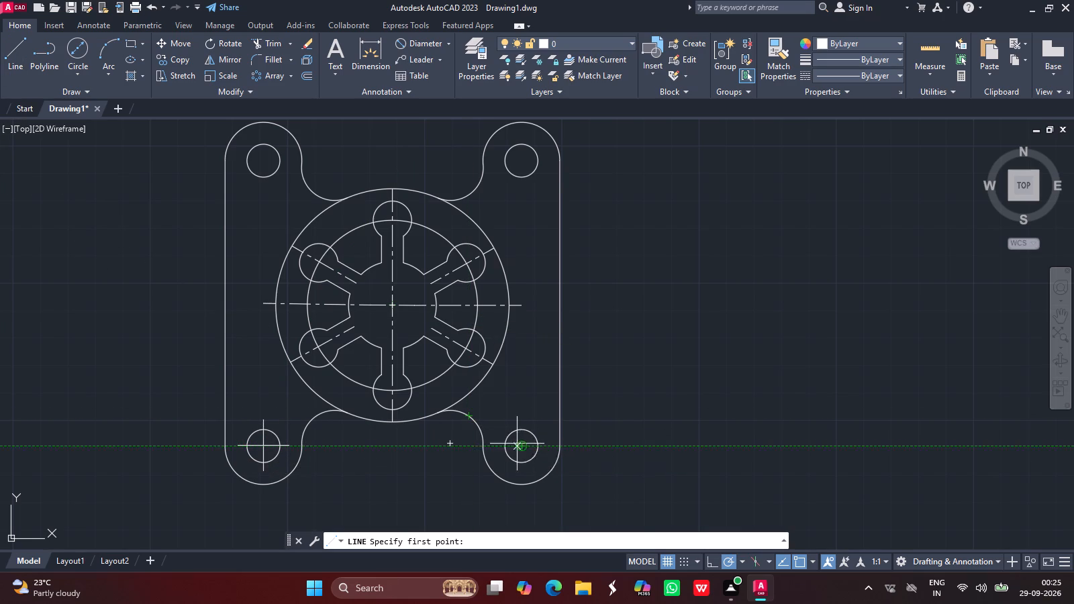
drag(495, 444, 523, 443)
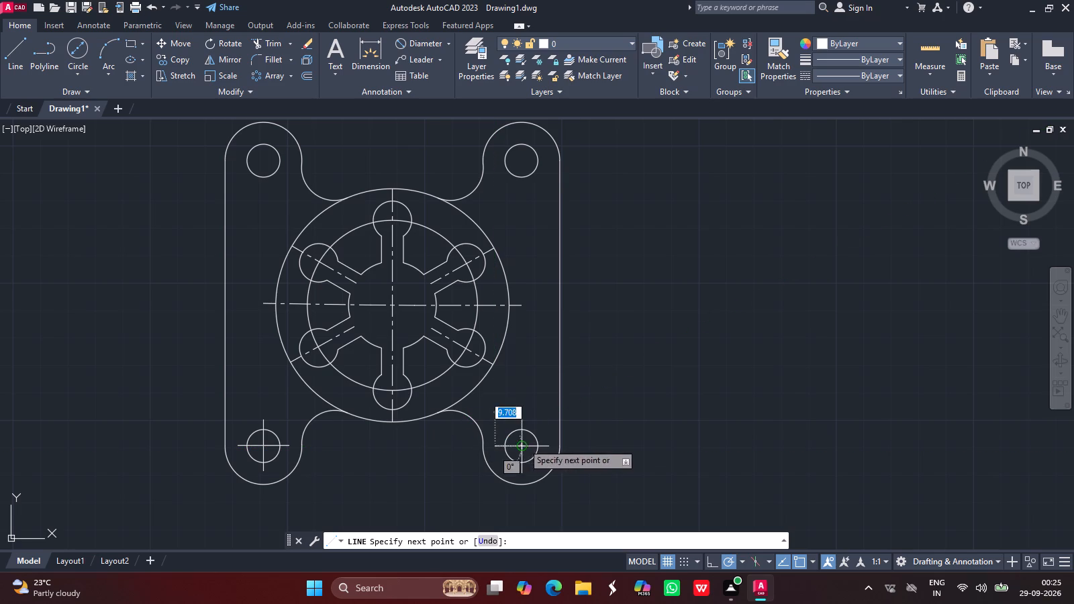
drag(523, 443, 546, 443)
click(546, 443)
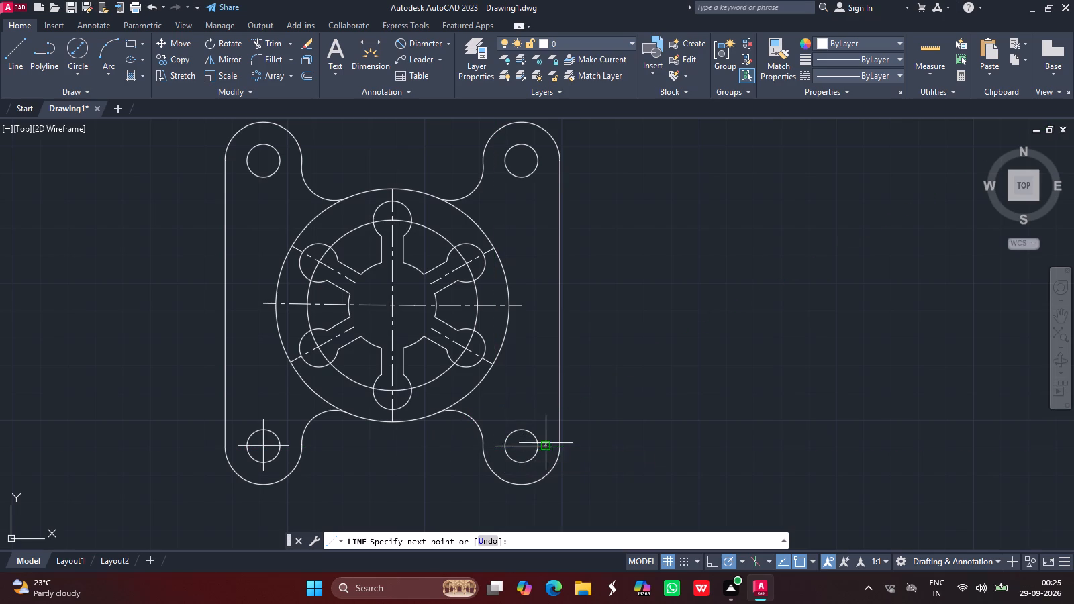
key(Return)
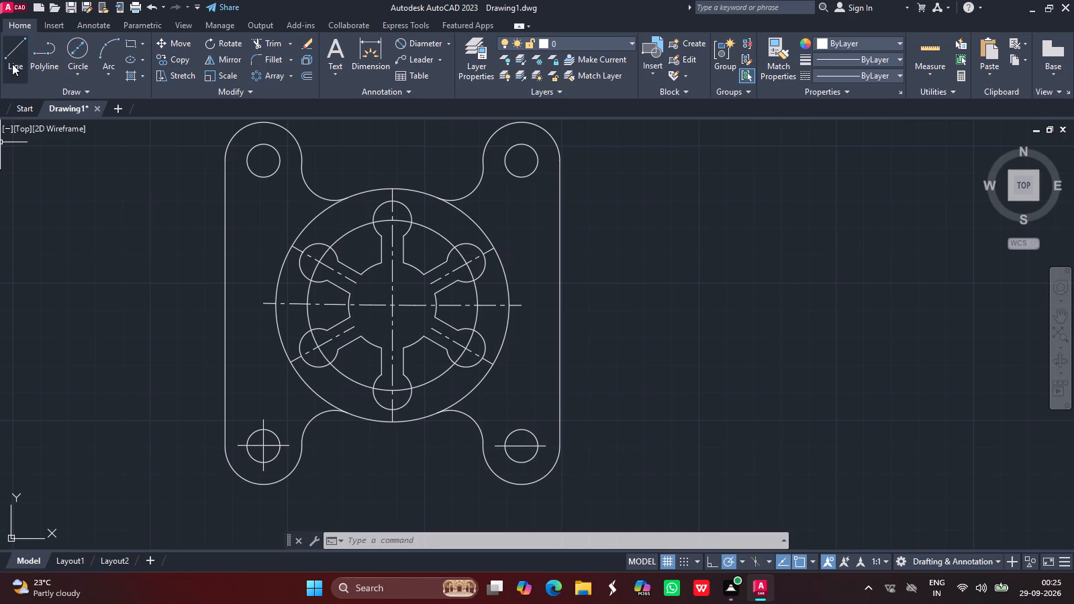
click(16, 60)
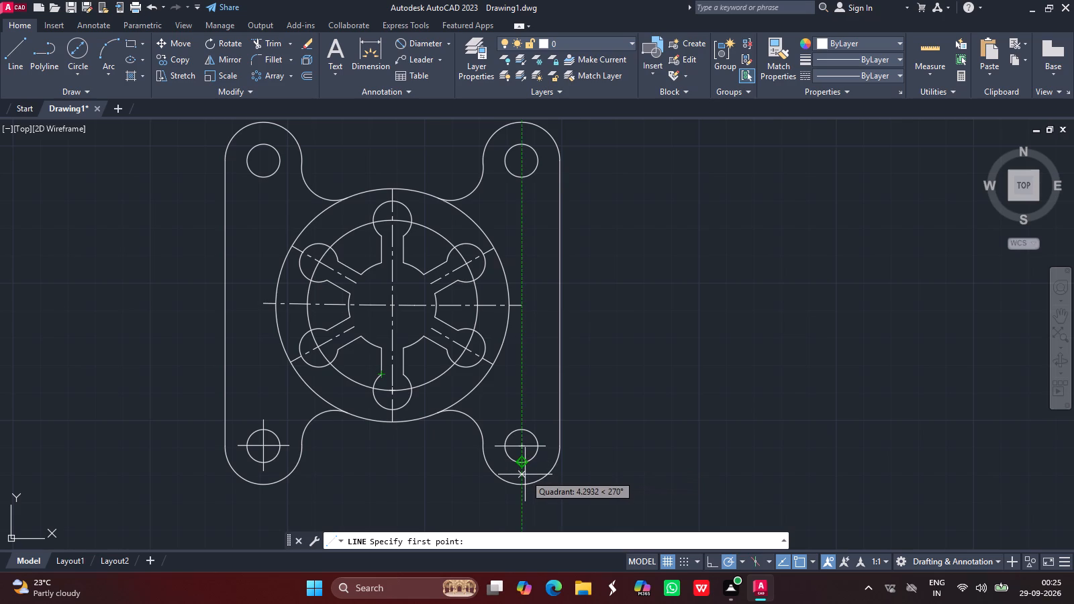
click(525, 474)
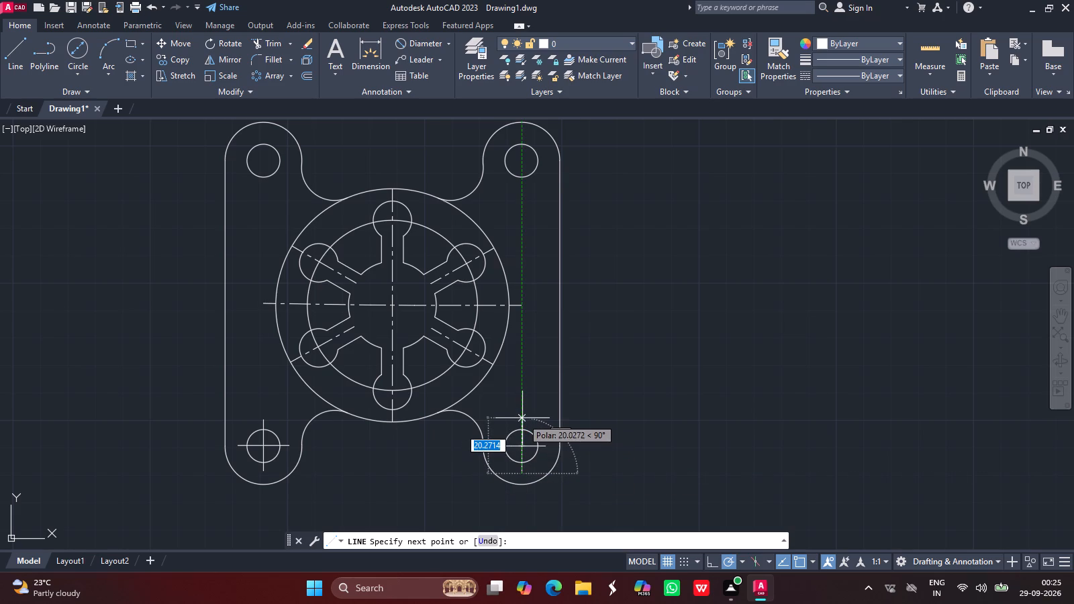
click(522, 420)
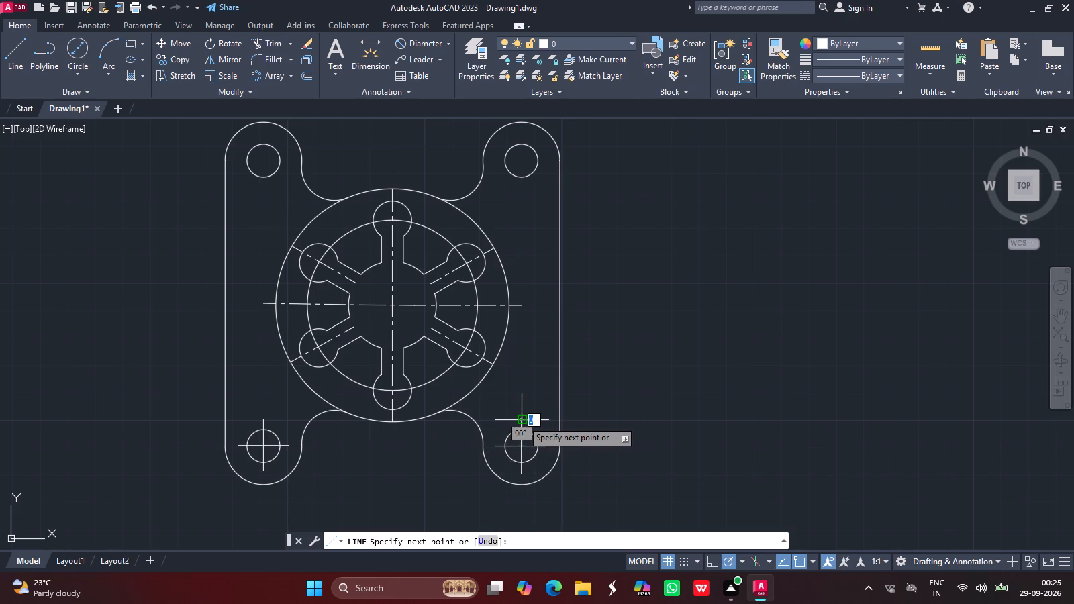
key(Return)
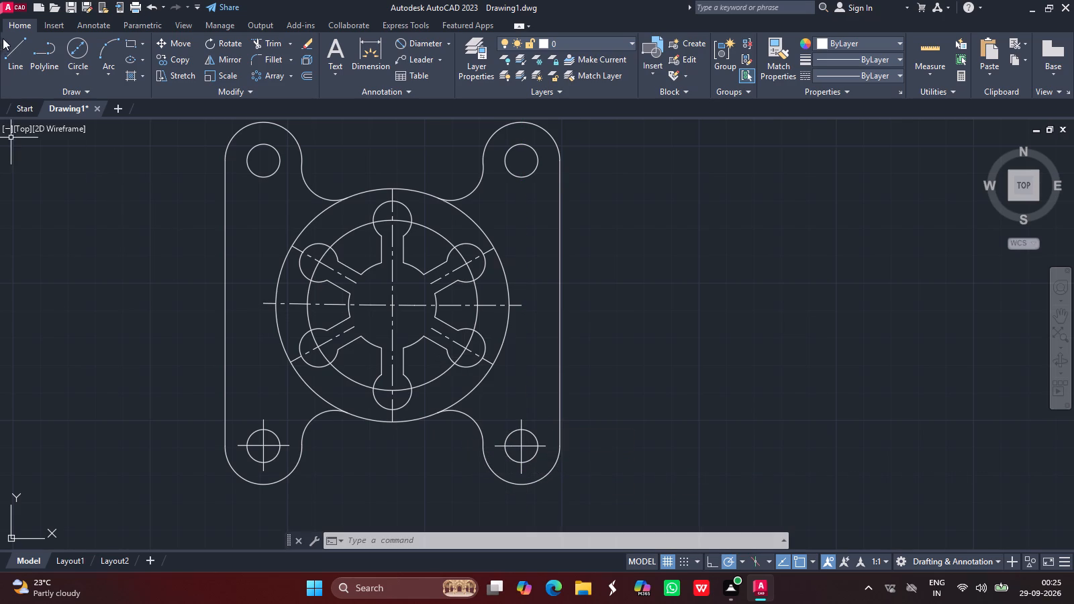
Draw a vertical and a horizontal centre line crossing at the centre of the upper-left corner hole, extending past its circle.
click(18, 50)
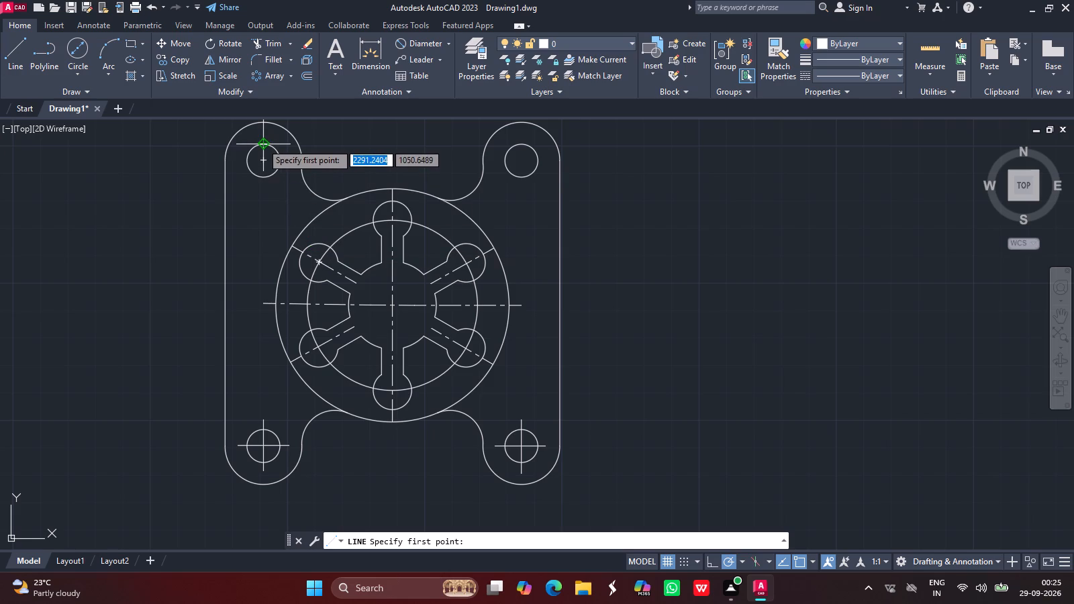
drag(263, 132, 266, 173)
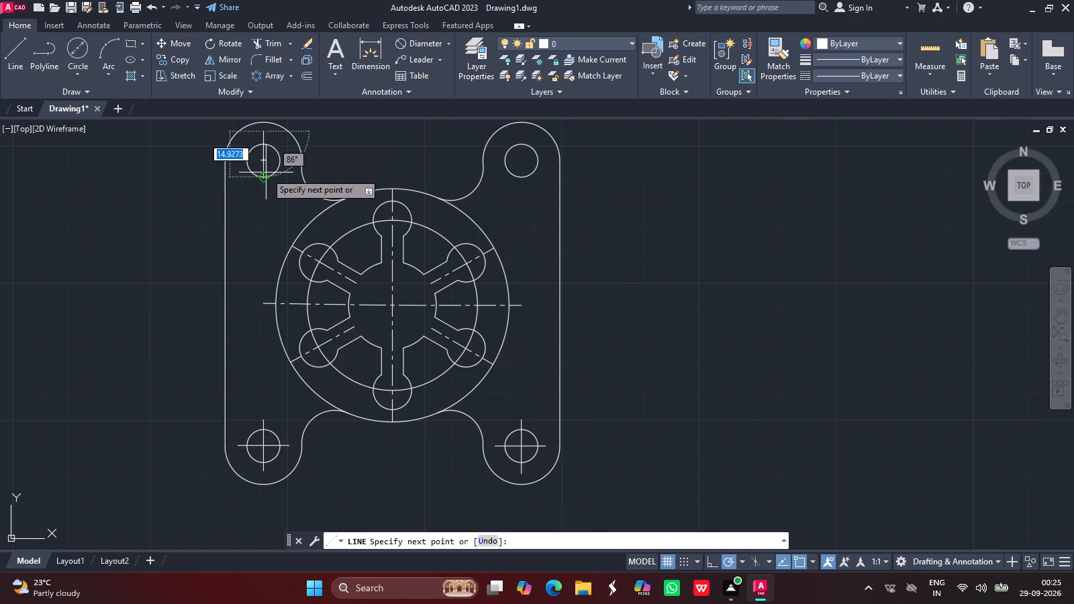
drag(266, 173, 265, 185)
click(265, 185)
key(Return)
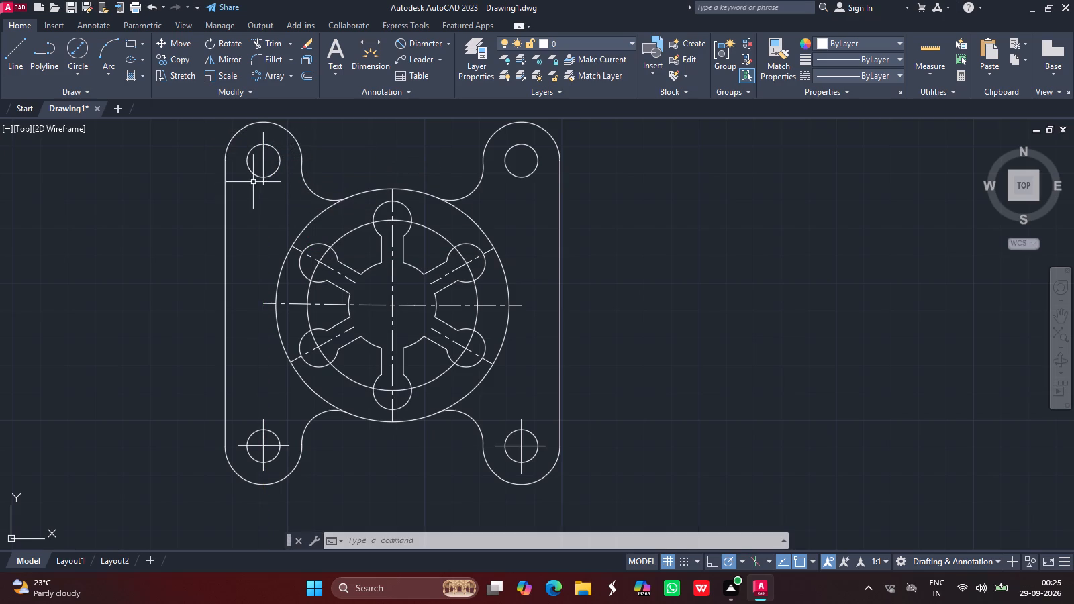
click(9, 51)
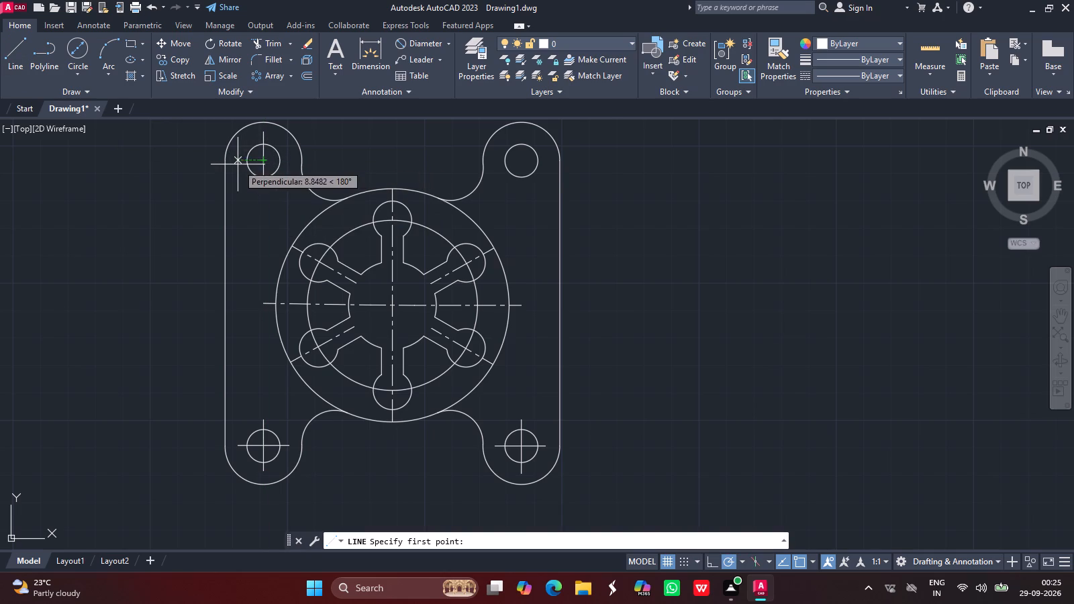
drag(236, 162, 289, 156)
click(289, 156)
key(Return)
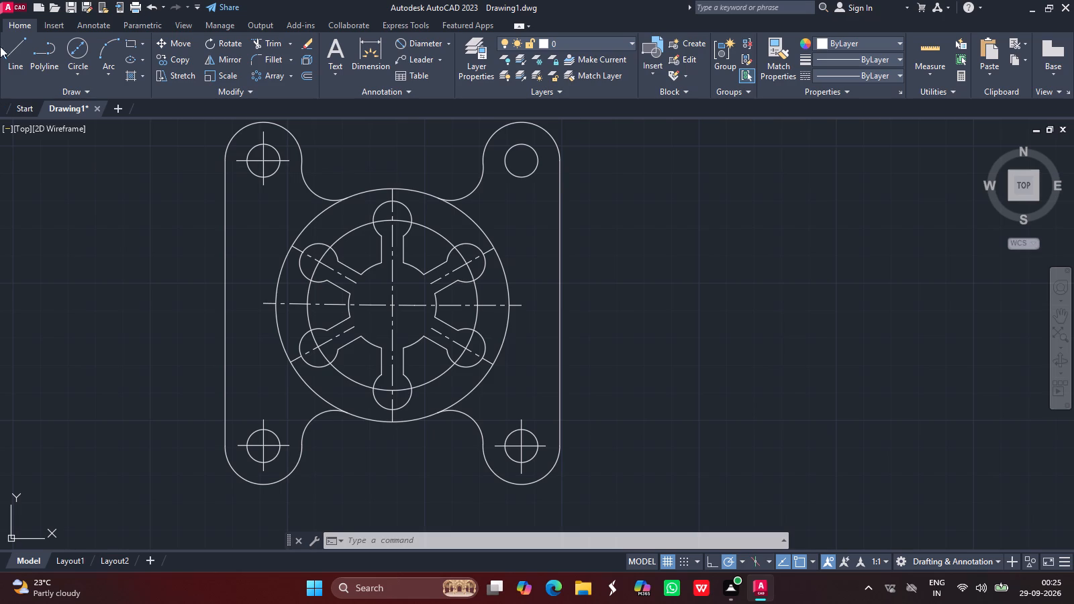
Draw crossing horizontal and vertical centre lines through the upper-right corner hole, the vertical one about 20 units long.
click(11, 45)
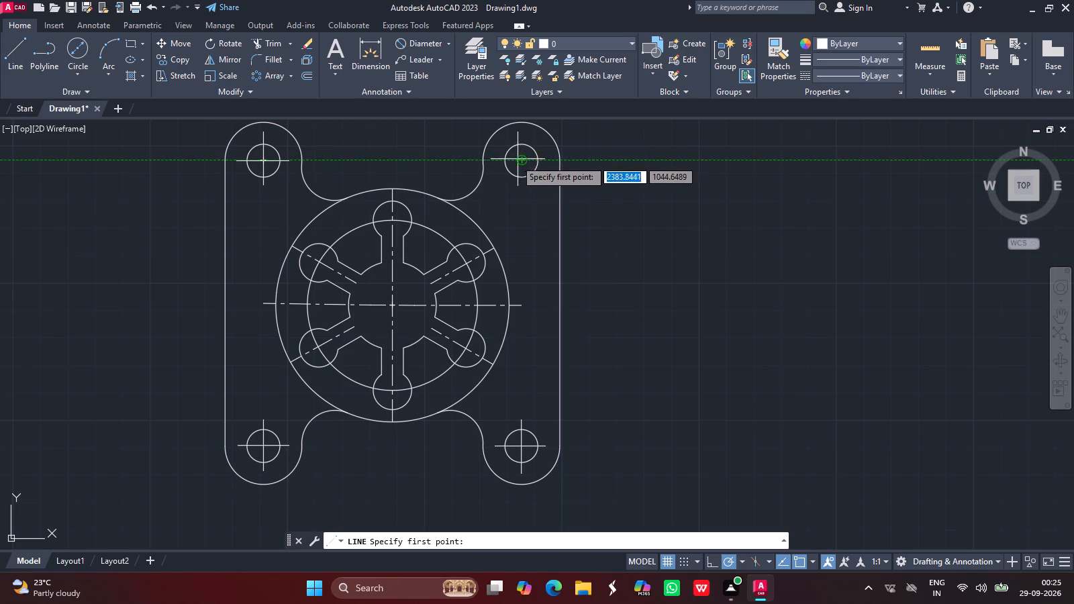
drag(495, 162, 529, 156)
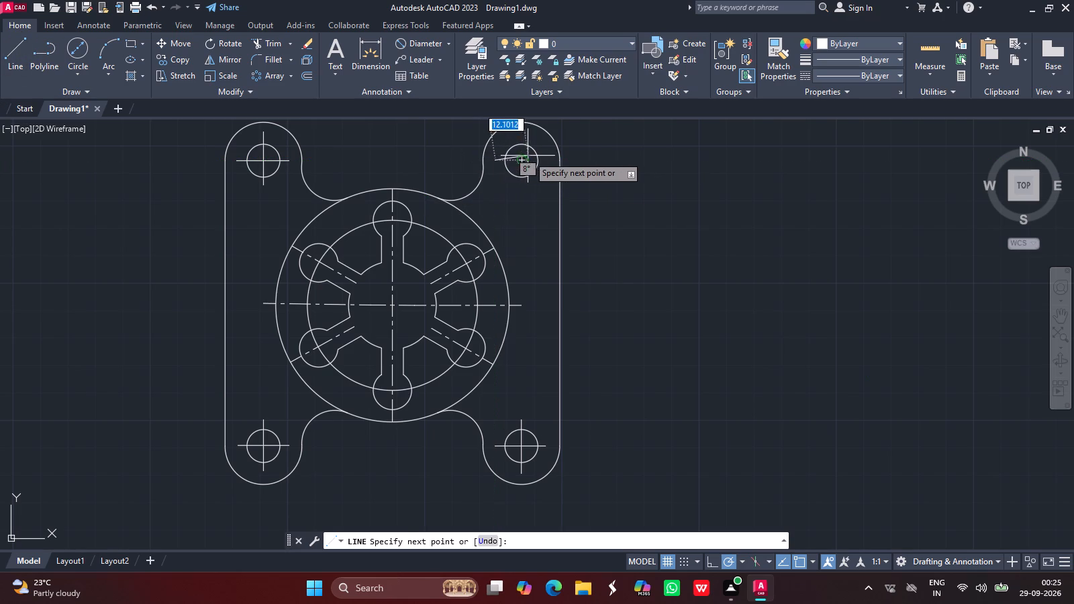
drag(529, 156, 548, 160)
click(548, 160)
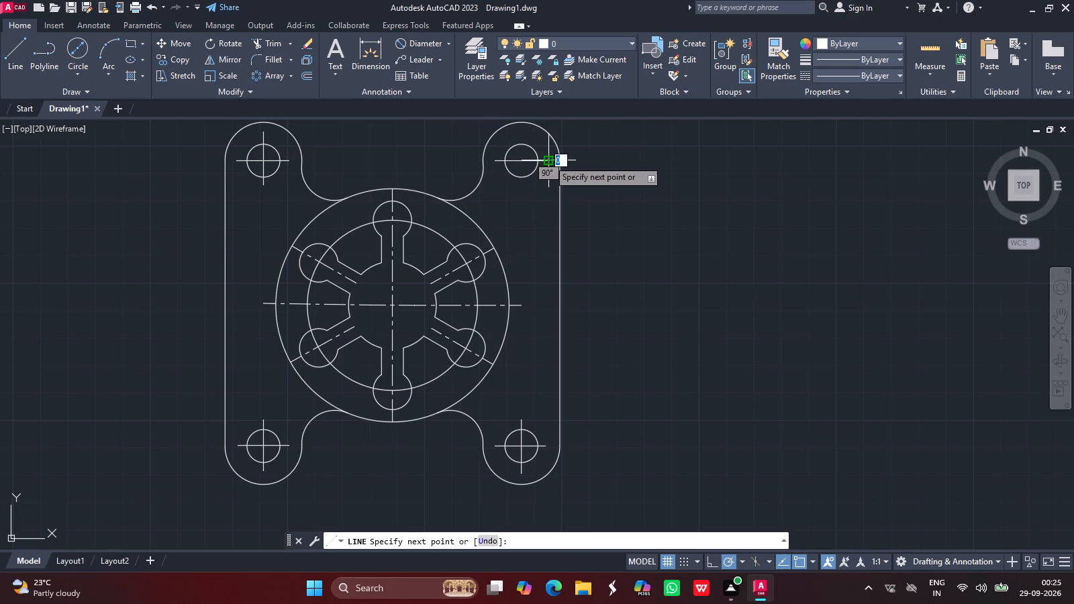
key(Return)
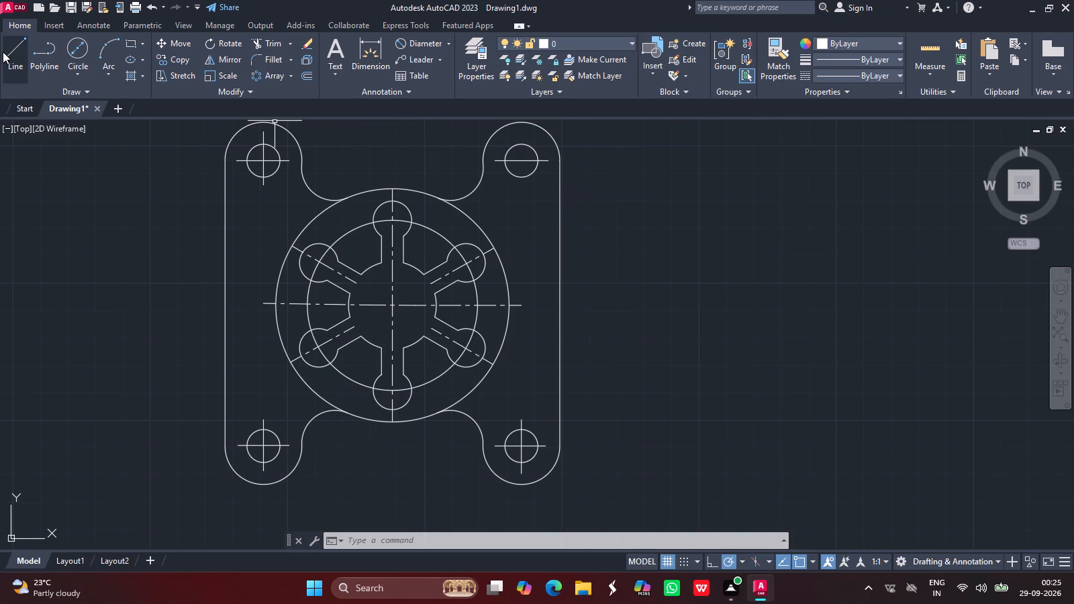
click(3, 52)
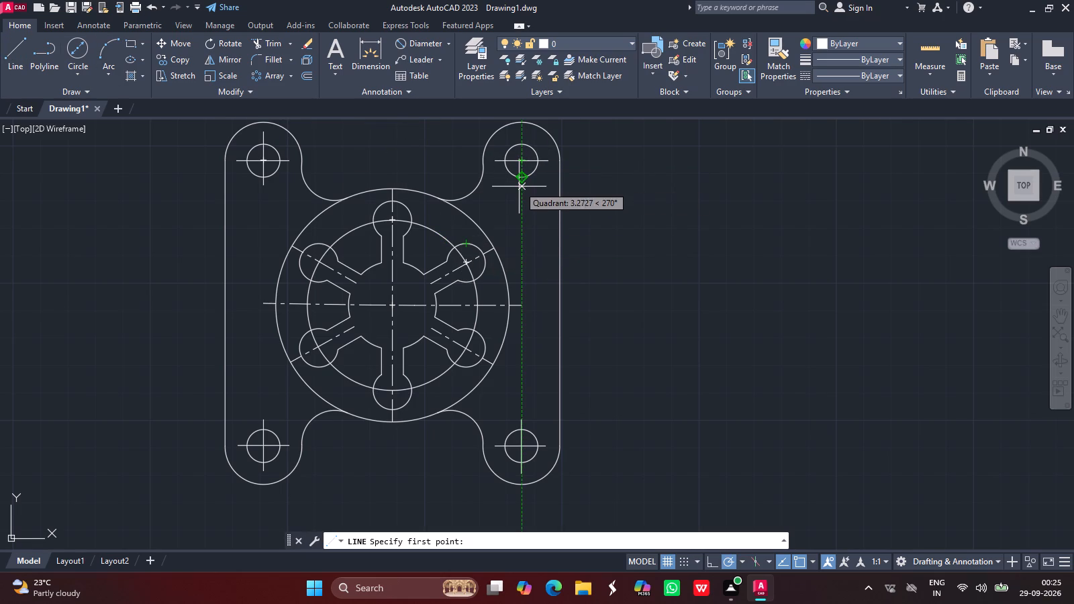
drag(523, 189, 520, 138)
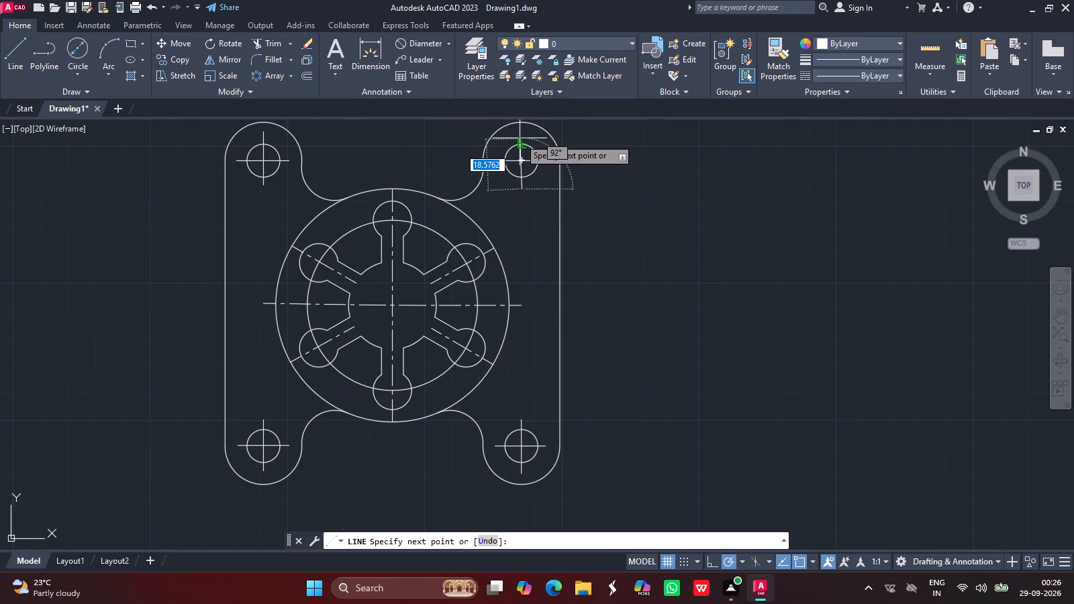
drag(520, 138, 520, 134)
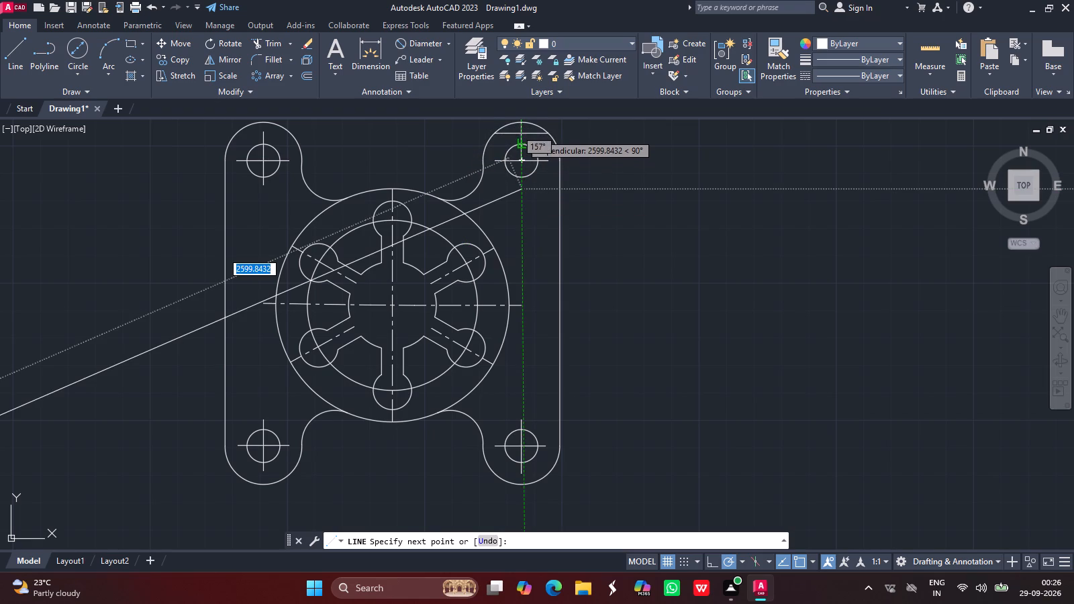
drag(520, 134, 518, 134)
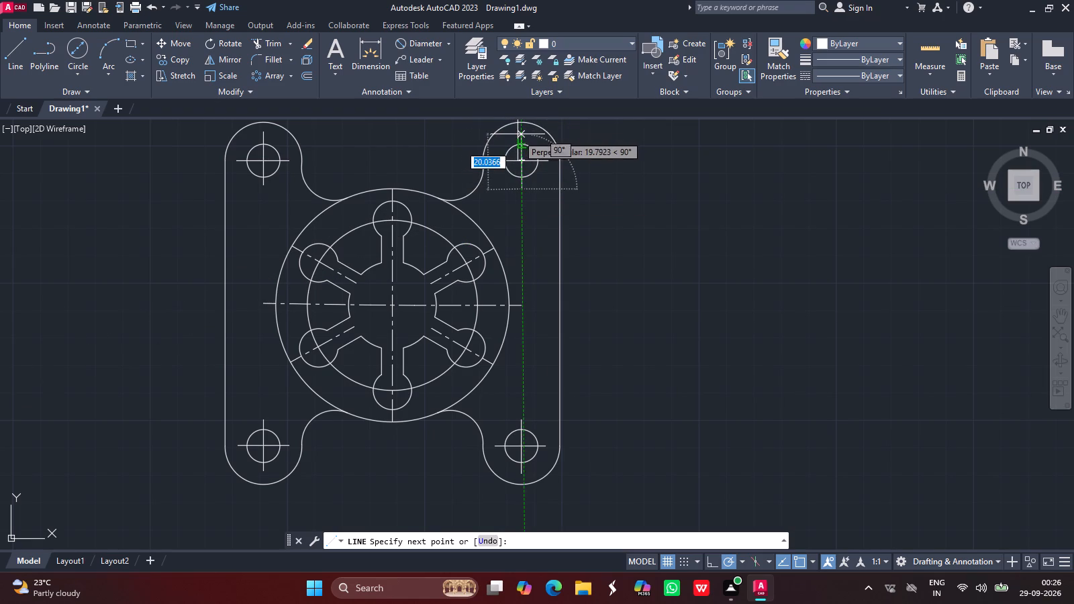
drag(518, 134, 518, 134)
click(518, 134)
key(Return)
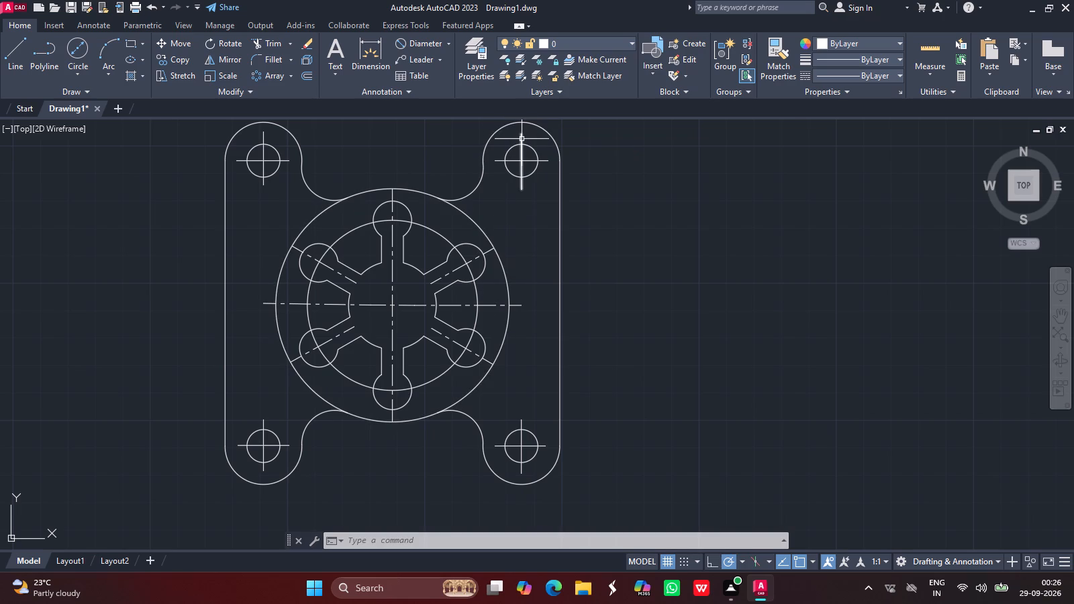
Apply the CENTER linetype to the eight crossing lines through the four corner holes.
drag(522, 139, 502, 161)
click(502, 161)
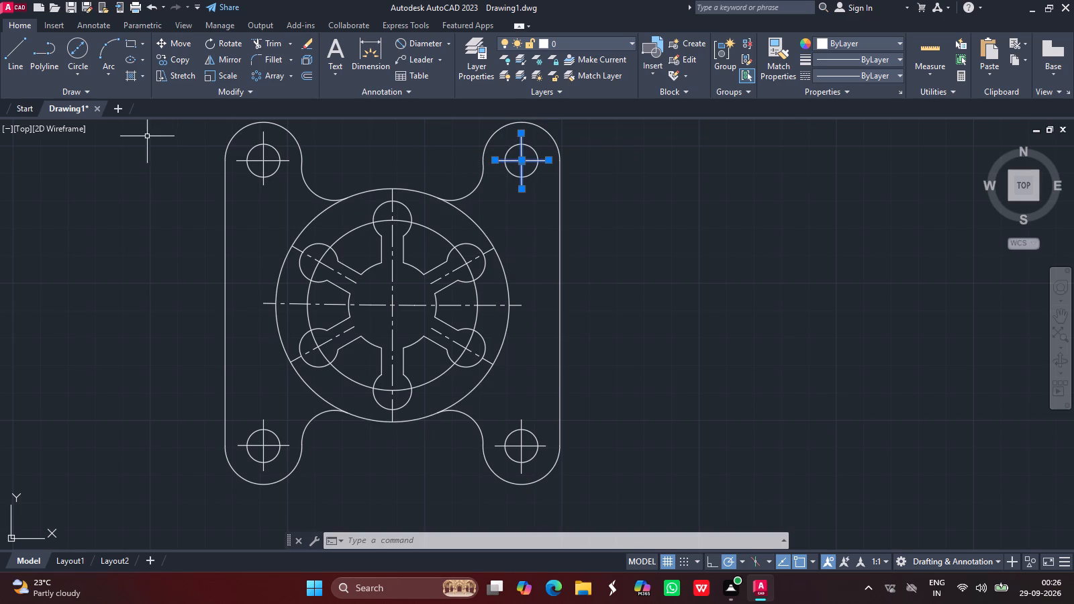
click(266, 136)
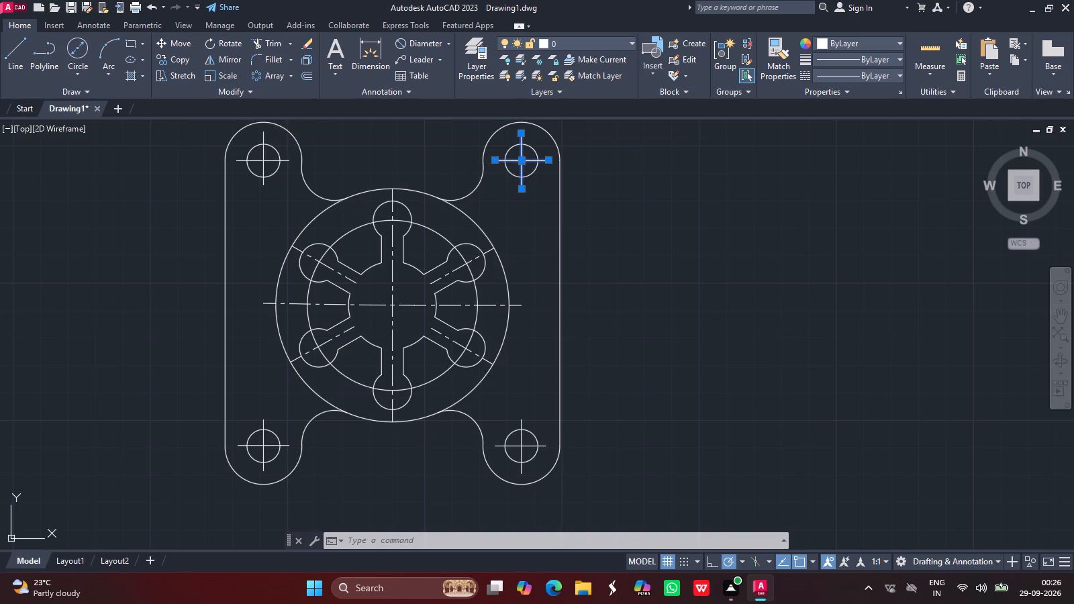
click(262, 138)
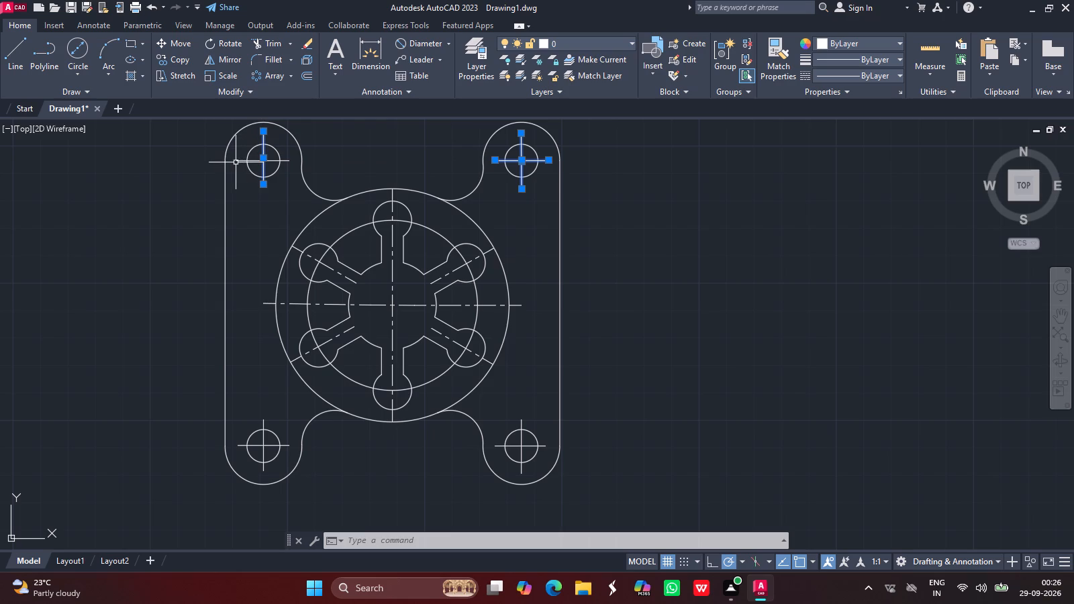
click(242, 162)
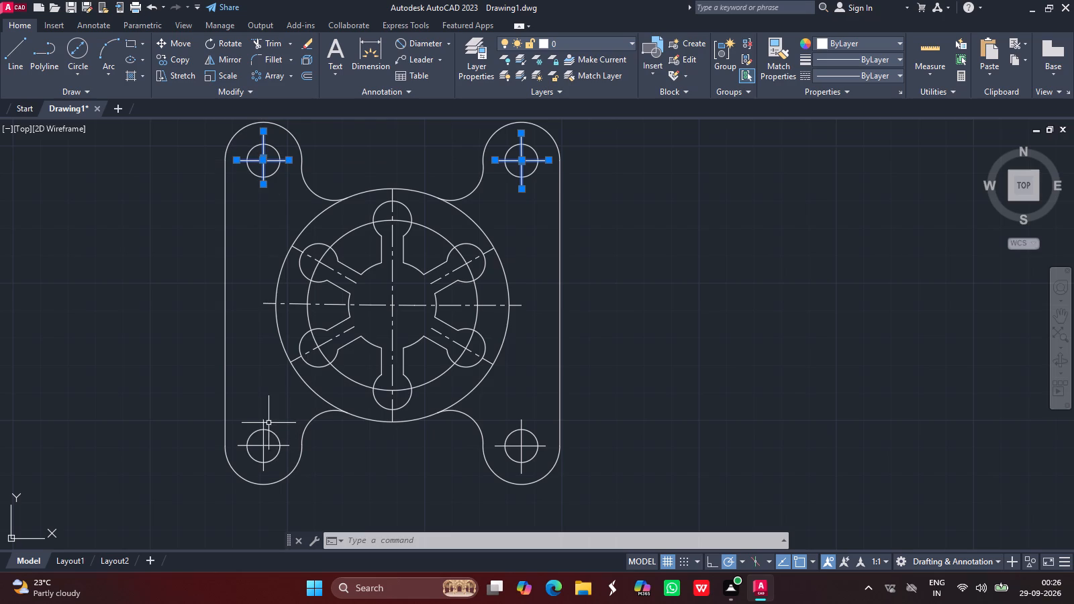
click(265, 423)
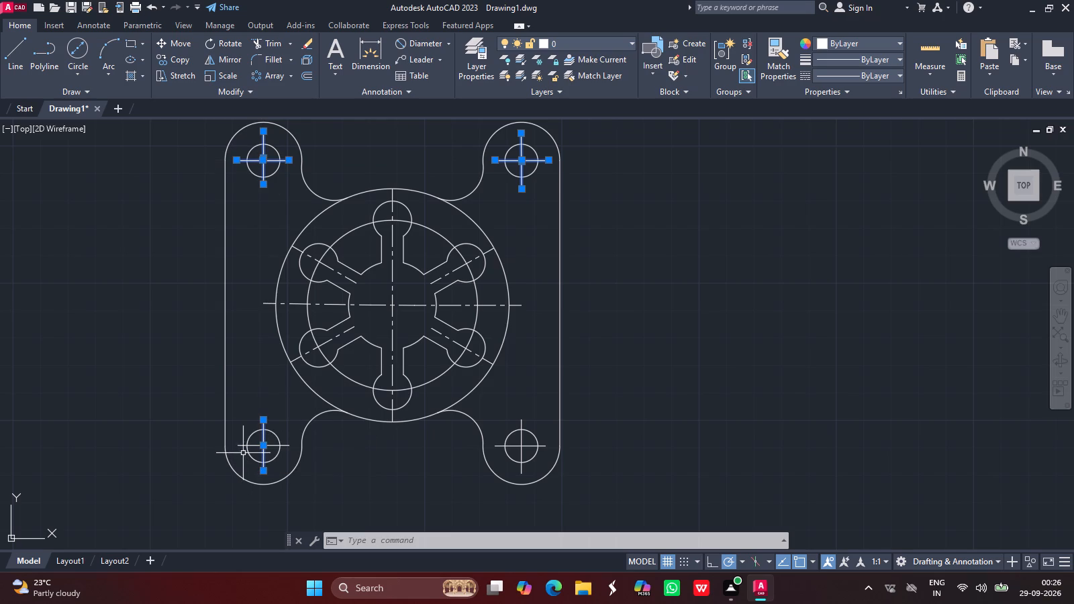
click(243, 446)
drag(522, 425, 497, 447)
click(497, 447)
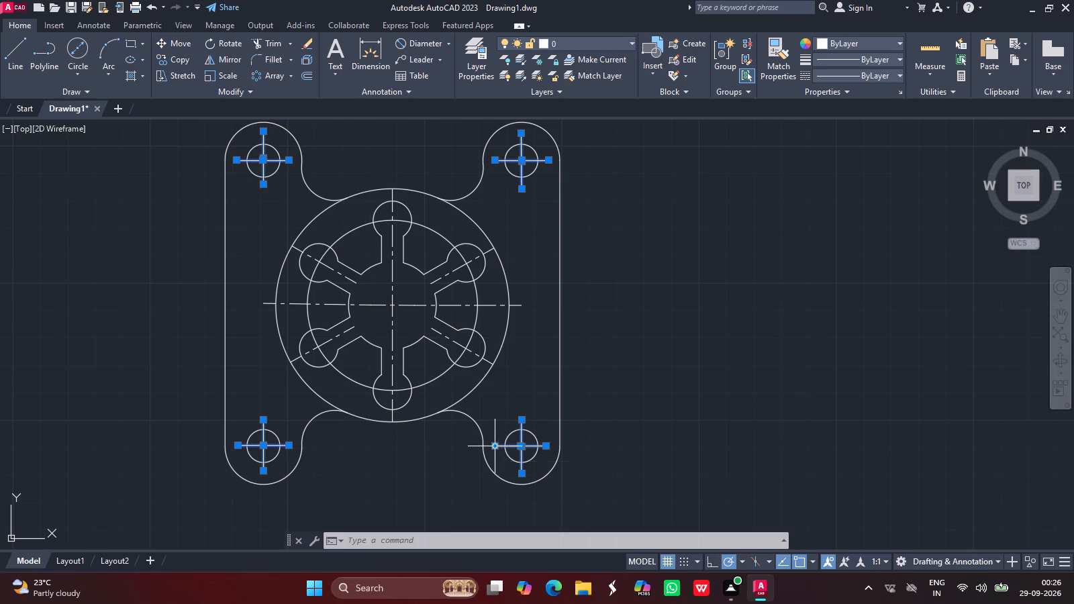
click(879, 74)
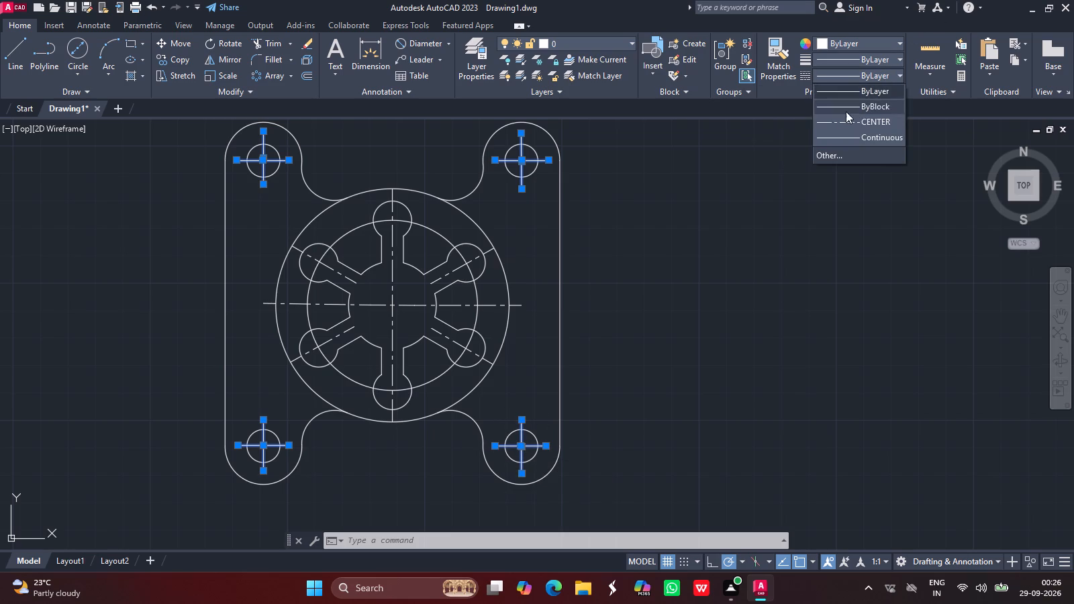
click(846, 119)
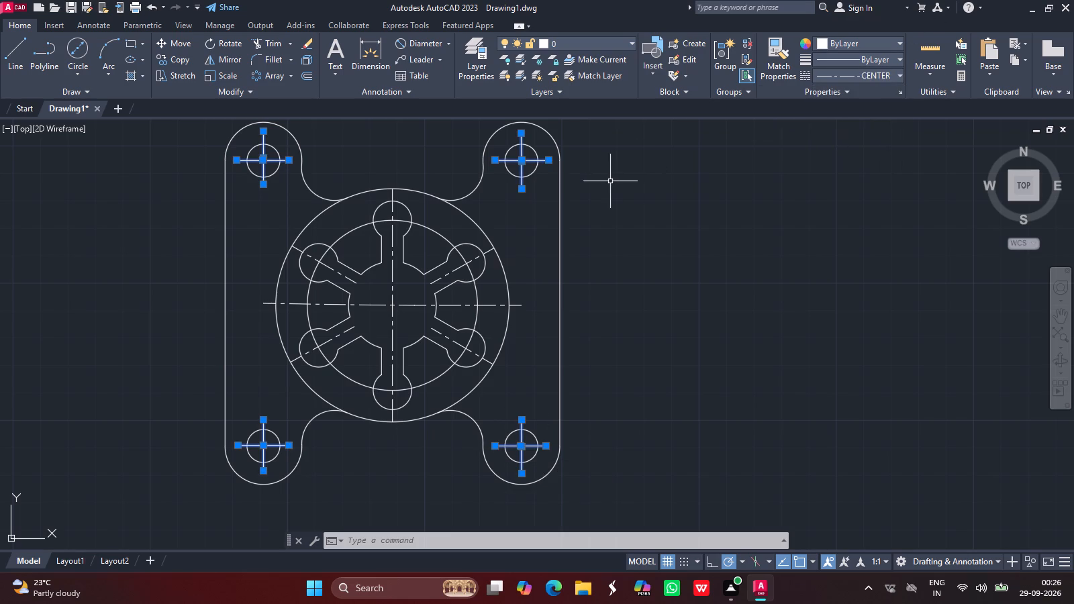
Set the linetype scale of the eight corner-hole centre lines to 0.25.
right_click(610, 181)
click(690, 489)
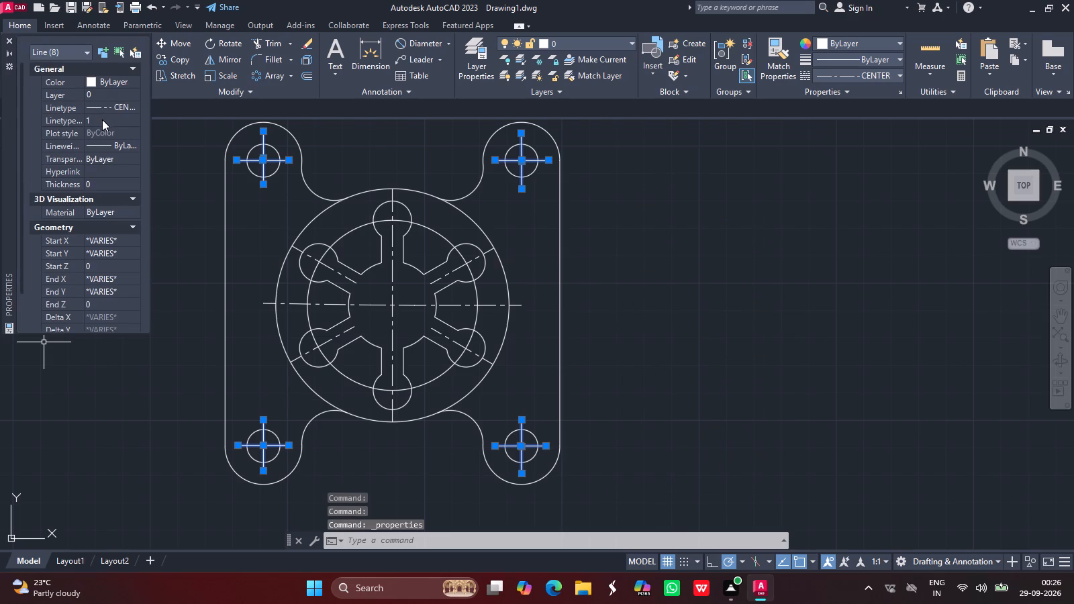
click(102, 119)
key(BackSpace)
text(0.25)
key(Return)
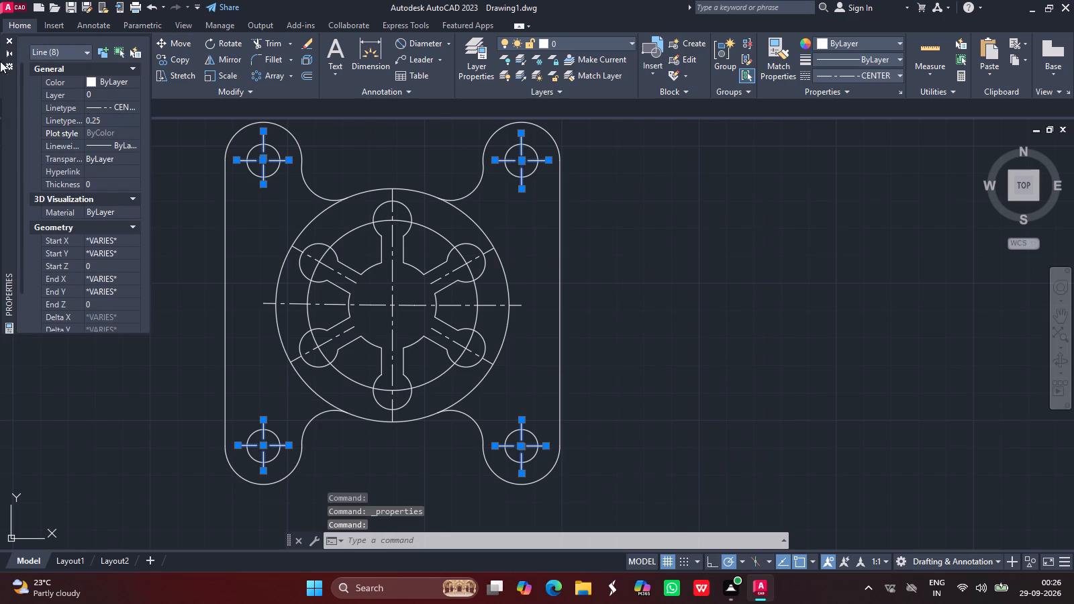
click(11, 38)
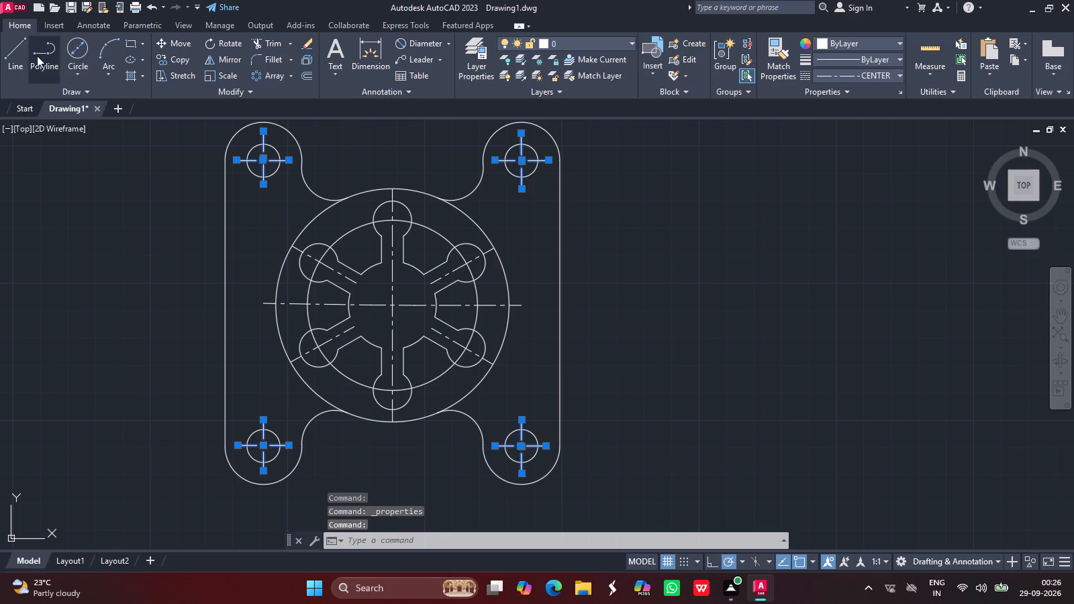
key(Escape)
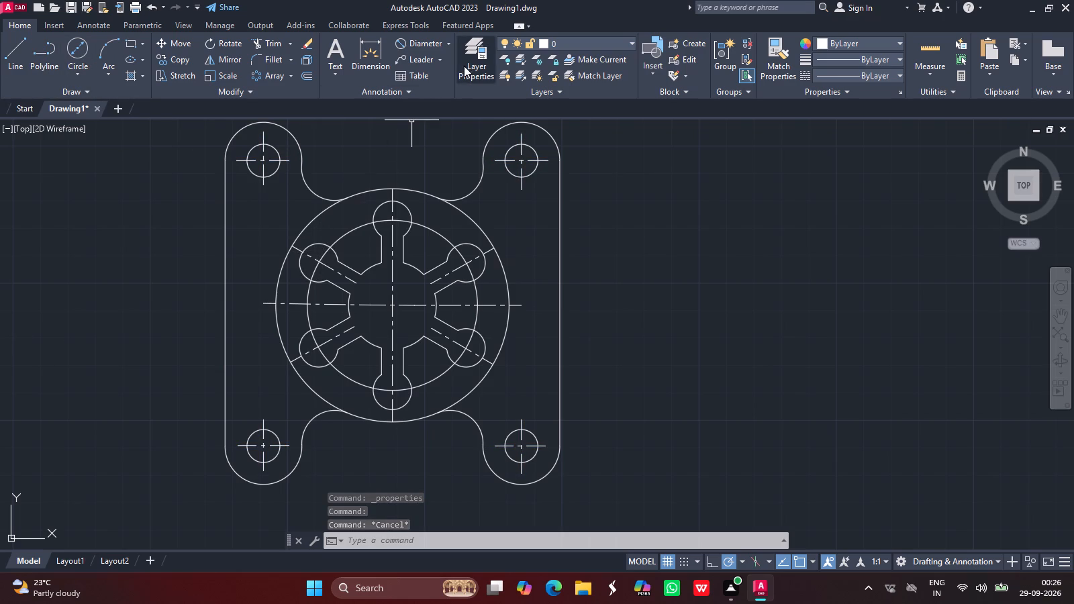
Add a vertical linear dimension between the centres of the two right-hand corner holes, placed outside the part's right edge.
click(447, 42)
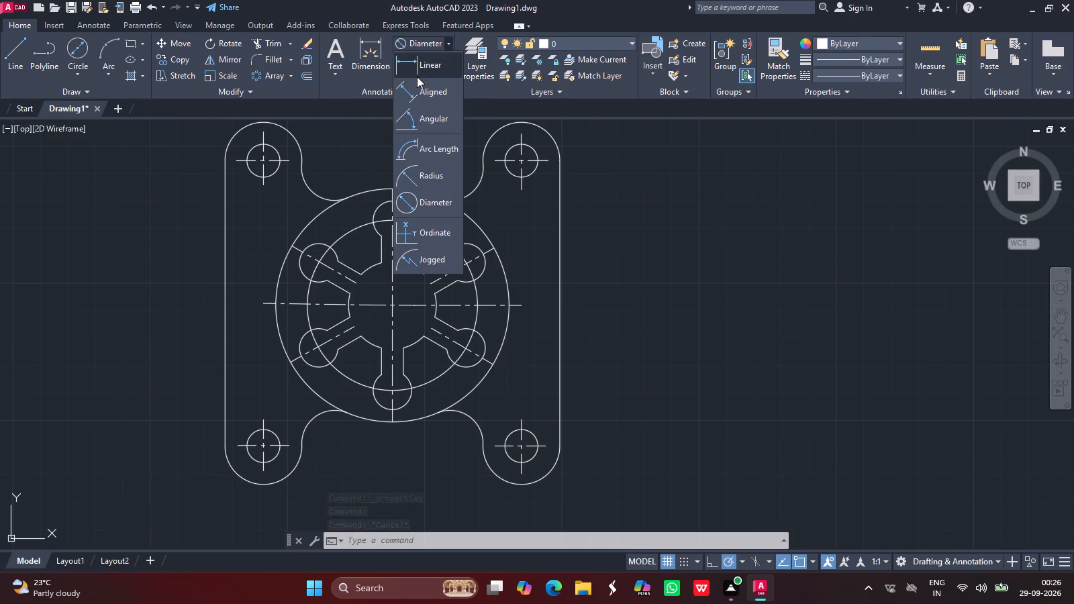
click(417, 77)
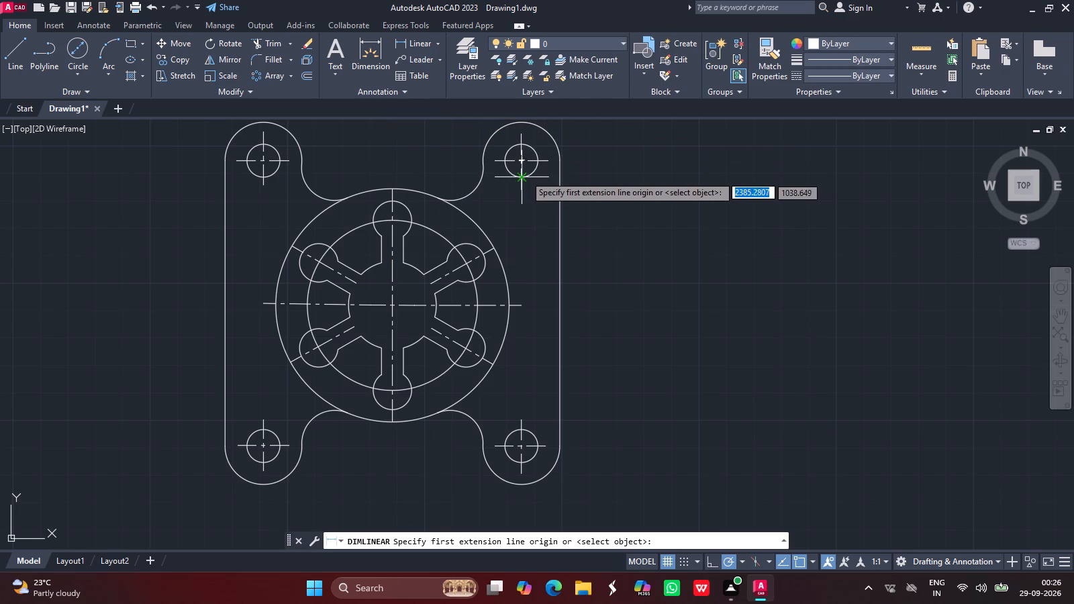
drag(524, 161, 537, 301)
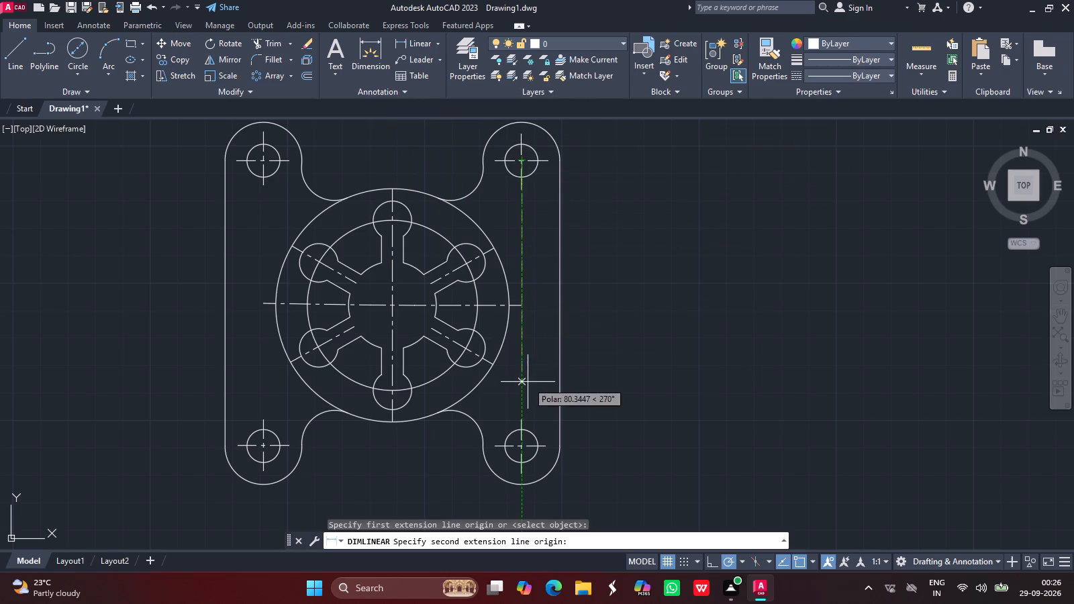
drag(517, 448, 593, 429)
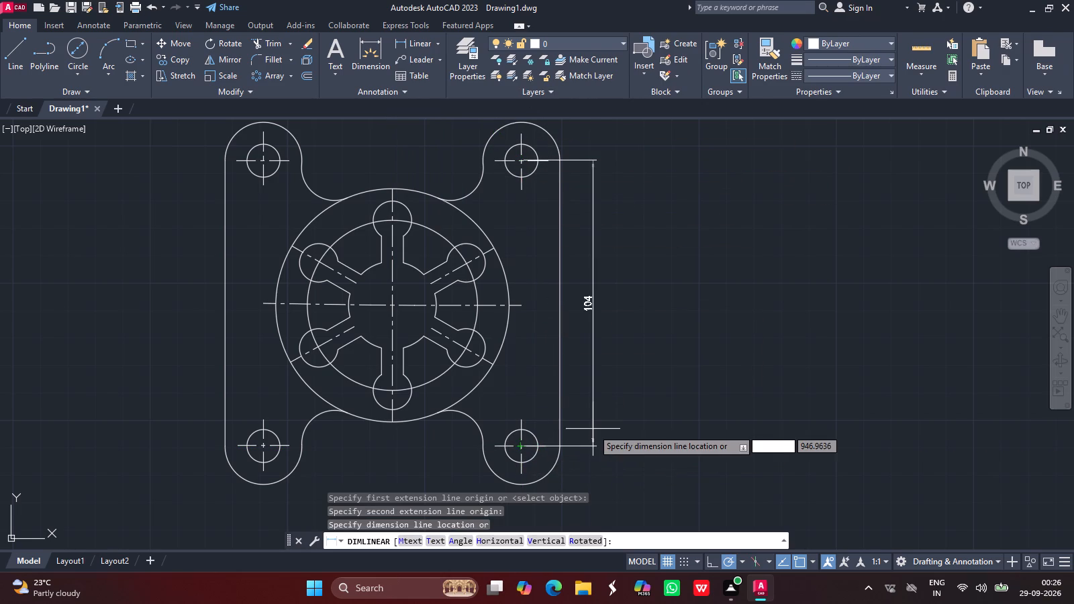
drag(593, 429, 595, 429)
click(595, 429)
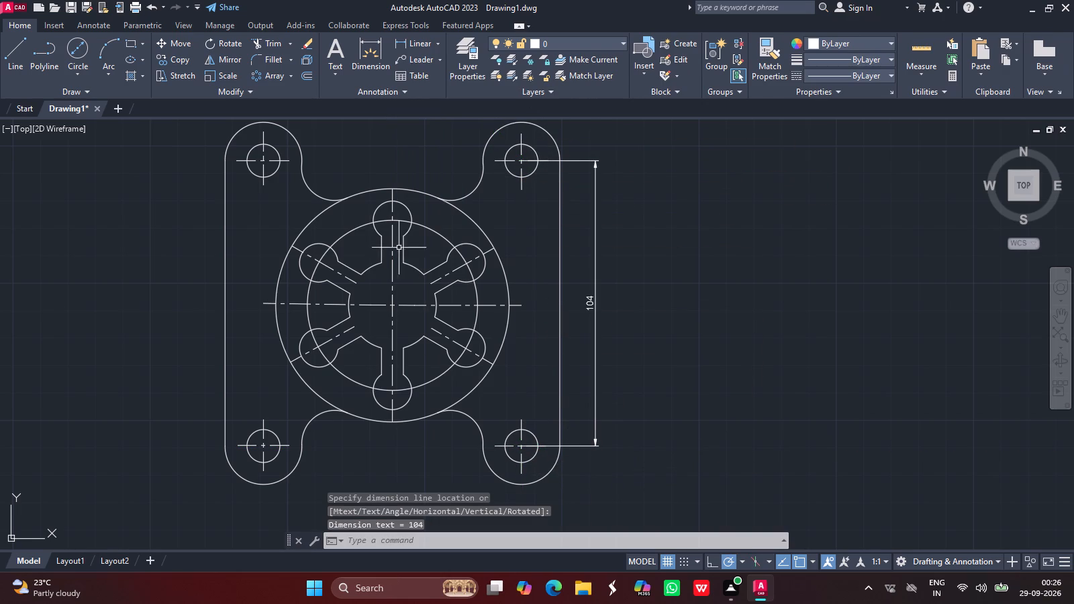
Add a horizontal linear dimension between the centres of the two lower corner holes, placed below the part.
click(411, 48)
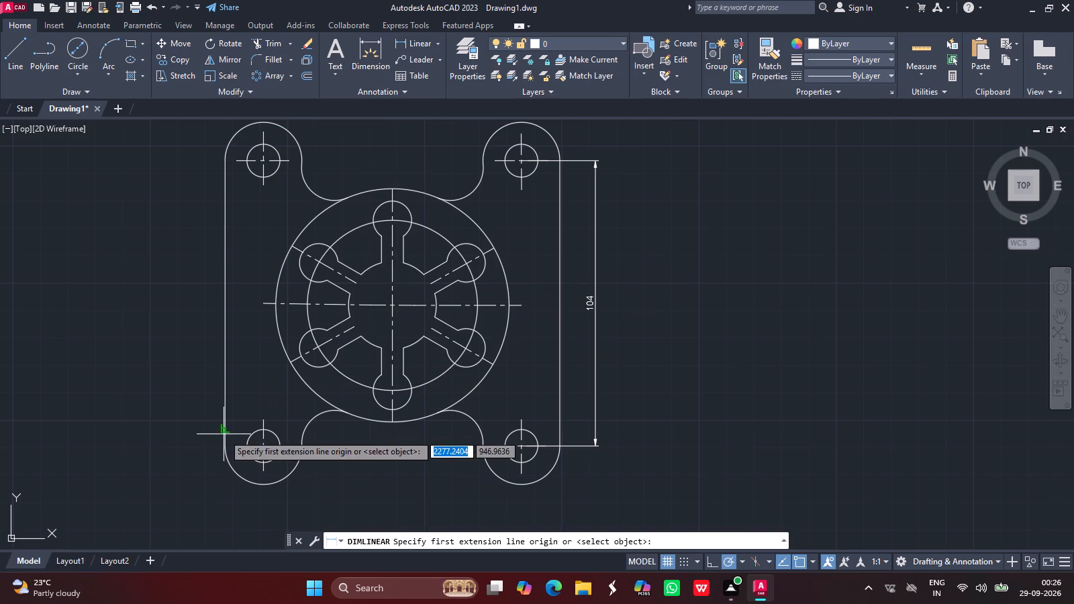
click(265, 445)
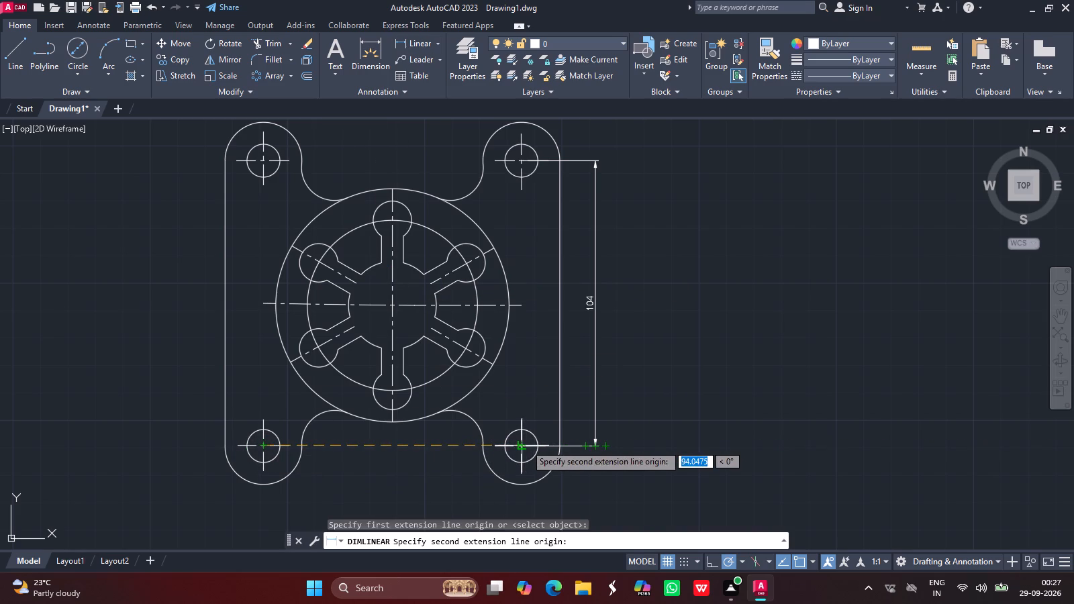
drag(522, 445, 525, 491)
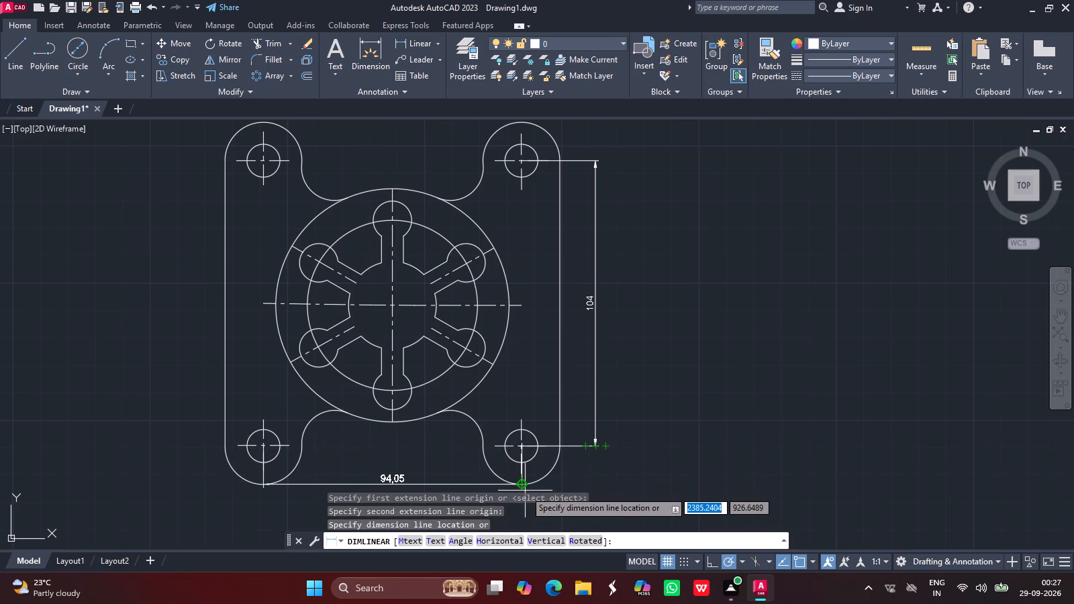
drag(525, 491, 524, 499)
drag(524, 499, 428, 499)
click(428, 499)
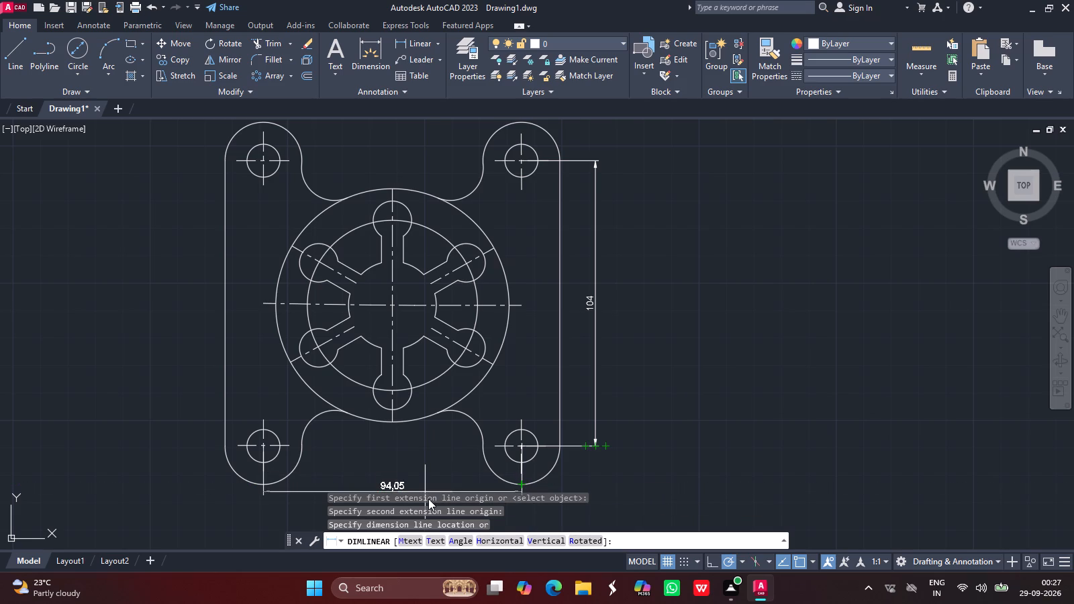
click(296, 513)
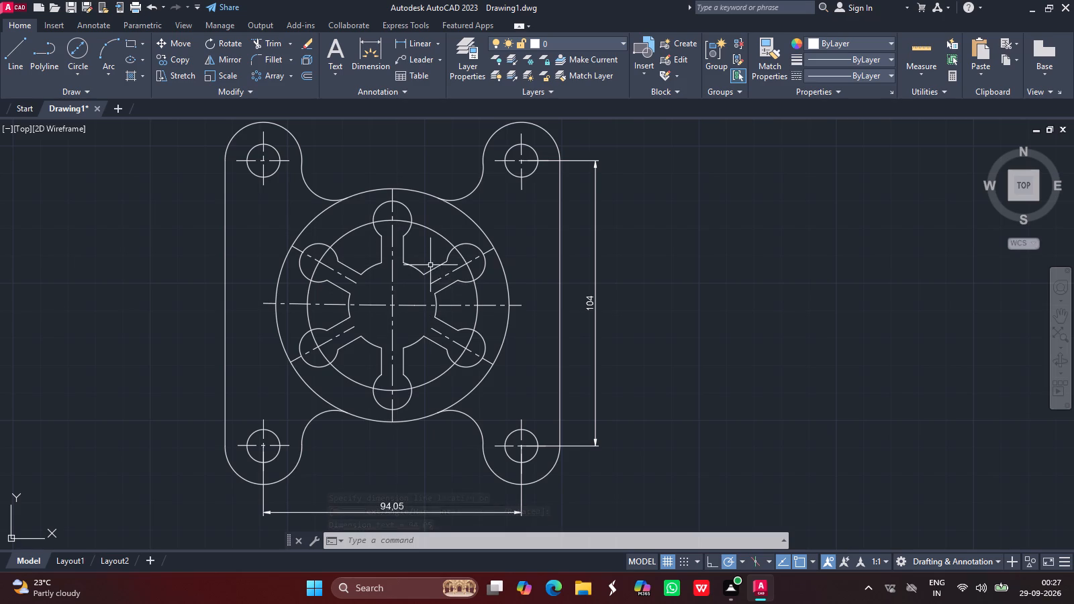
Add a horizontal linear dimension across the width of the top keyhole slot's straight neck.
click(416, 39)
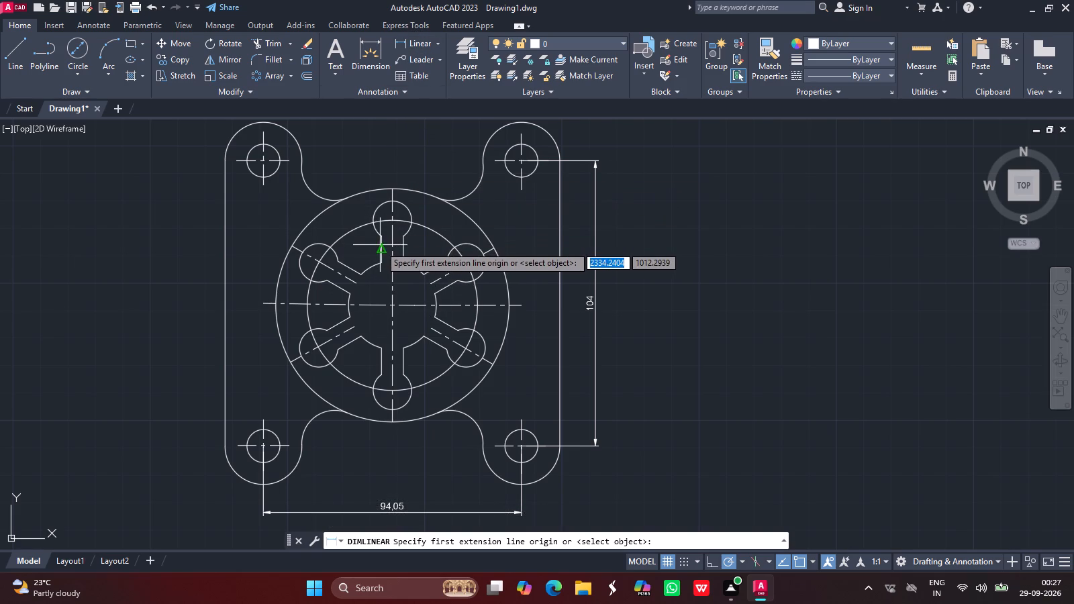
drag(381, 247, 401, 250)
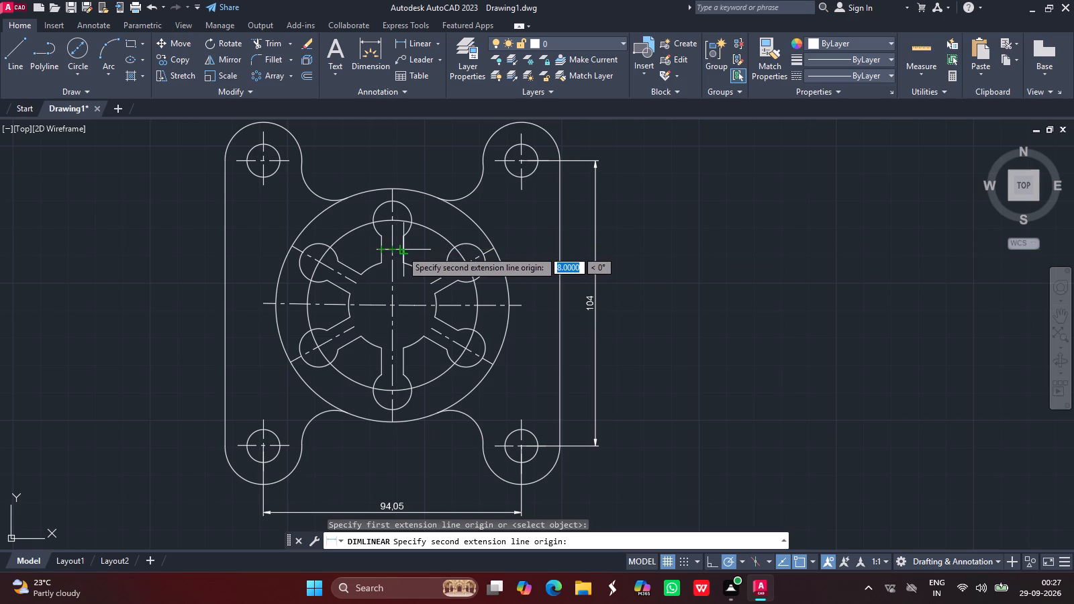
drag(401, 250, 403, 250)
drag(403, 250, 425, 251)
click(425, 251)
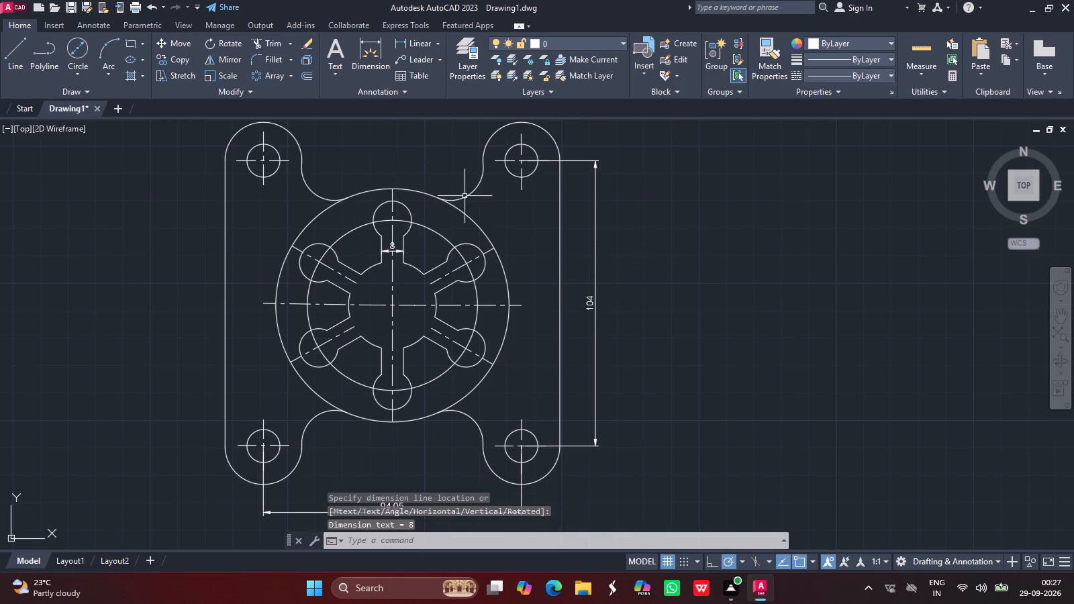
Add a radius dimension to the fillet joining the upper-left lobe to the large circle.
click(437, 42)
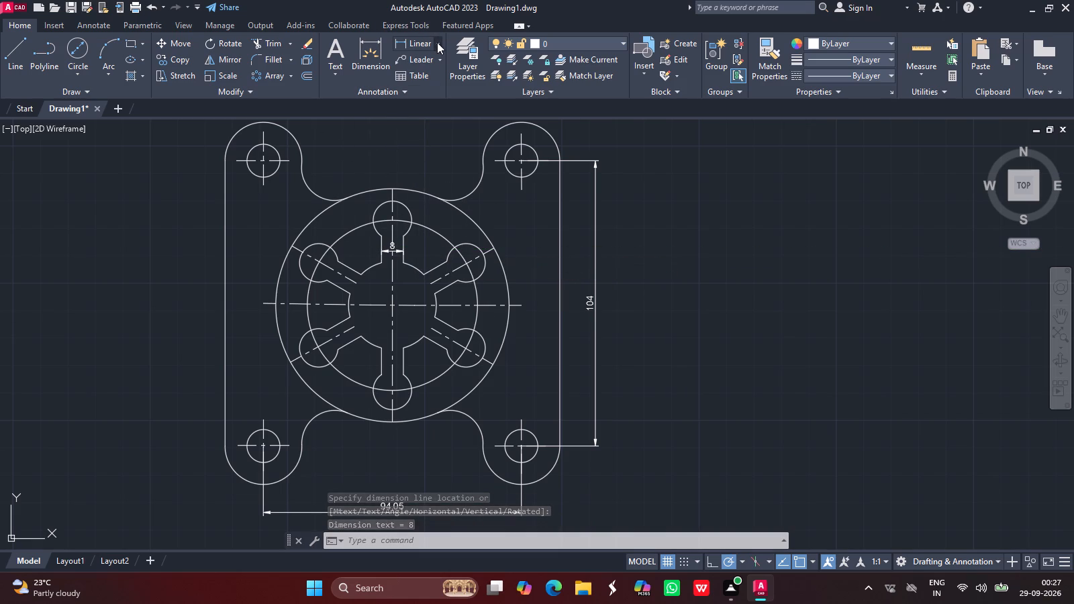
click(413, 177)
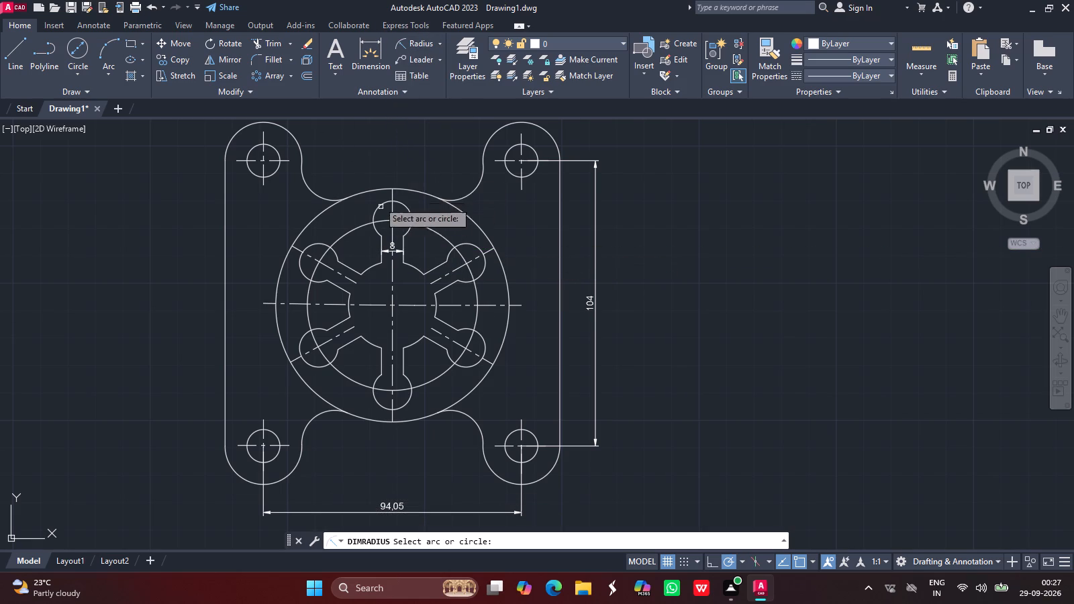
drag(311, 191, 324, 189)
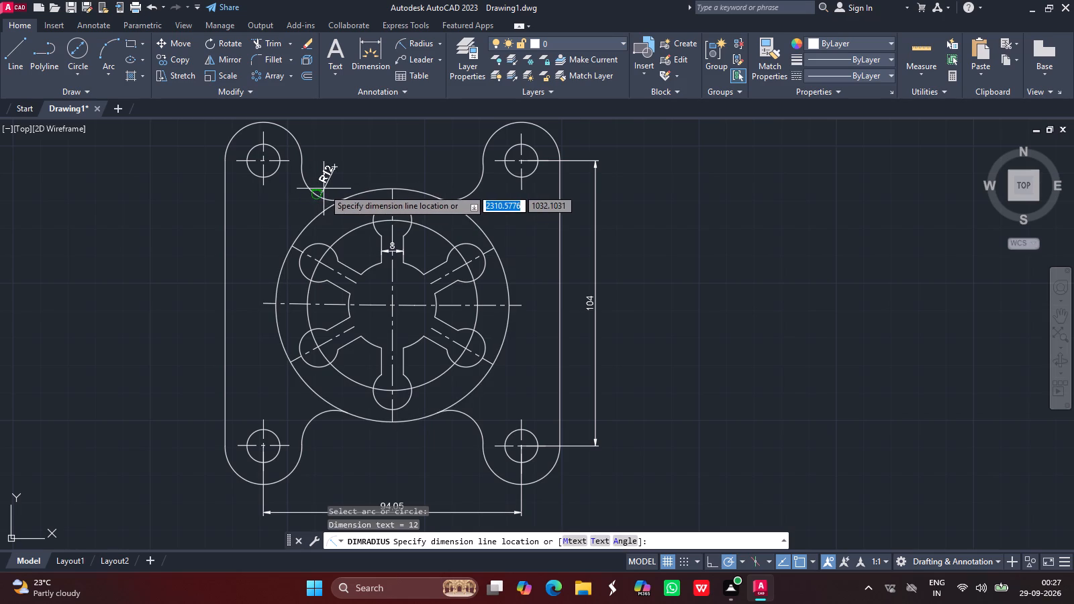
click(324, 189)
Add a radius dimension to the outer arc of the lower-left corner lobe, placed outside the part.
click(418, 40)
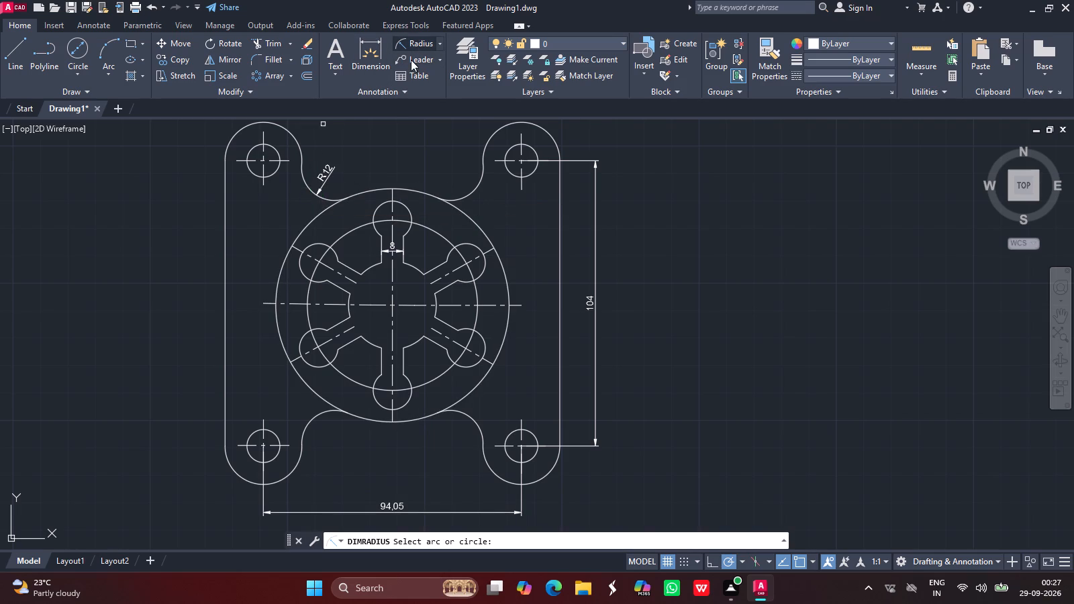
click(235, 482)
drag(238, 474, 217, 488)
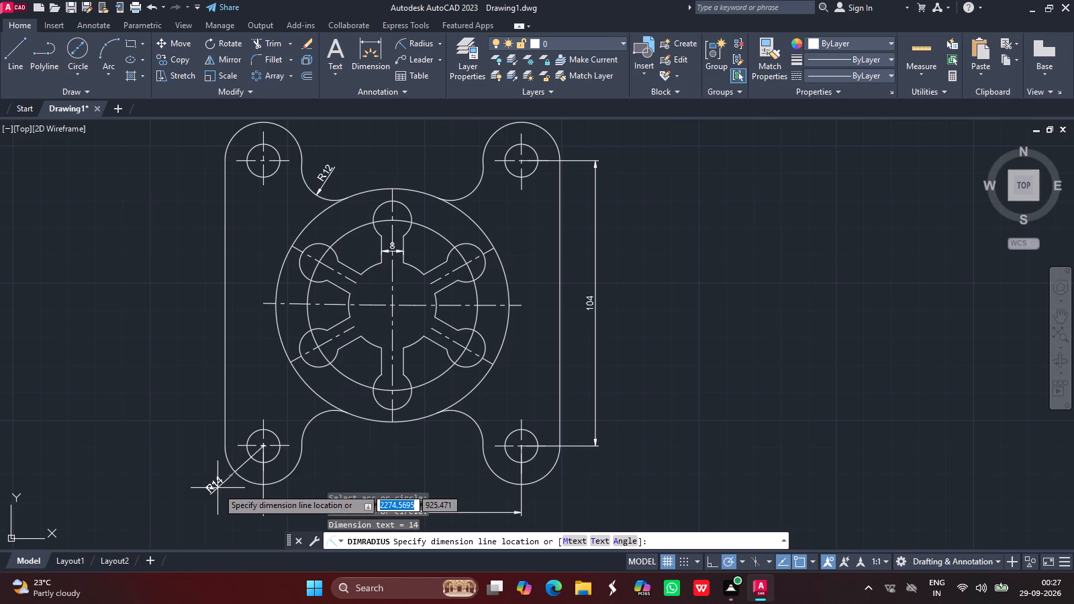
click(217, 488)
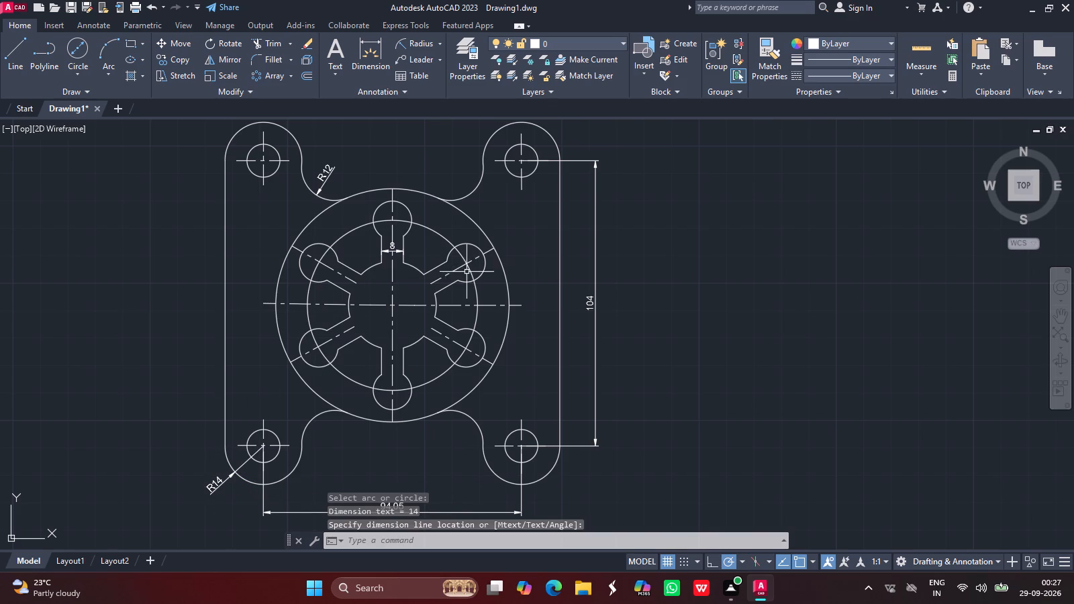
Add a diameter dimension to the large outer circle, placed just inside its upper-right edge.
click(418, 46)
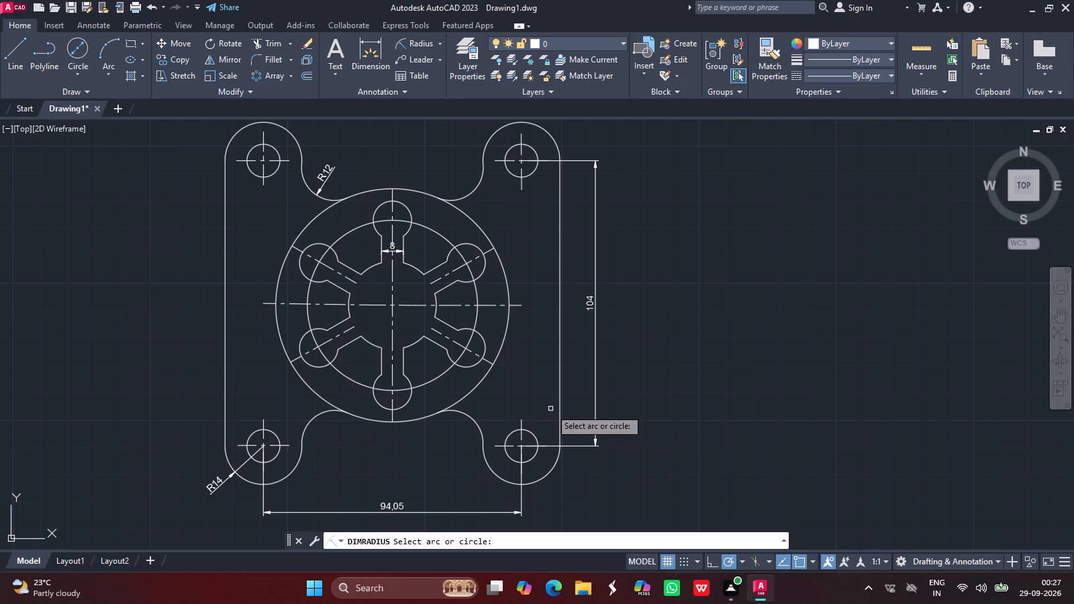
click(441, 46)
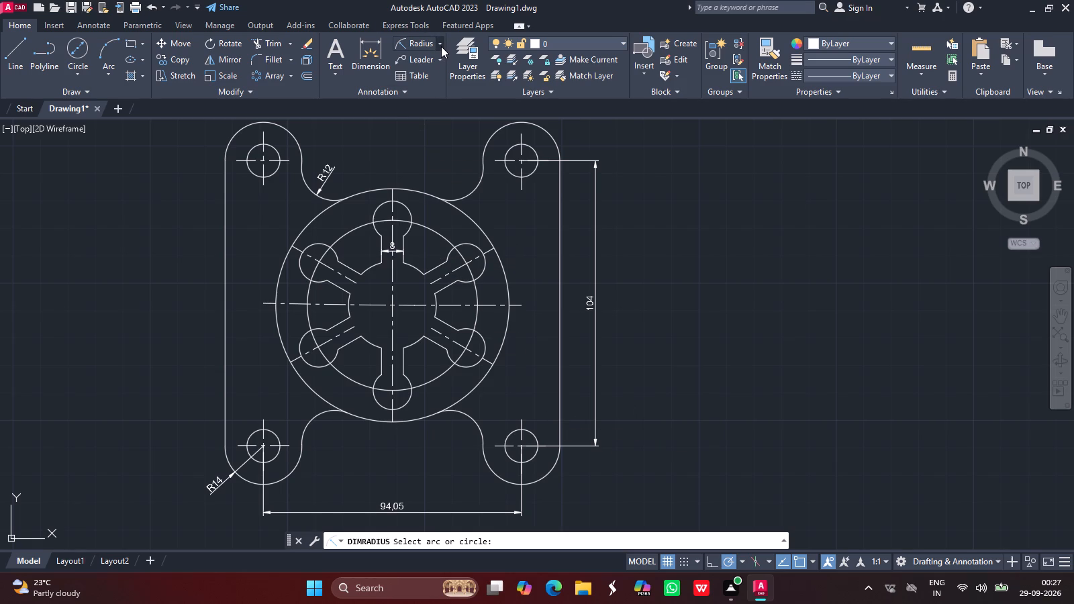
click(415, 201)
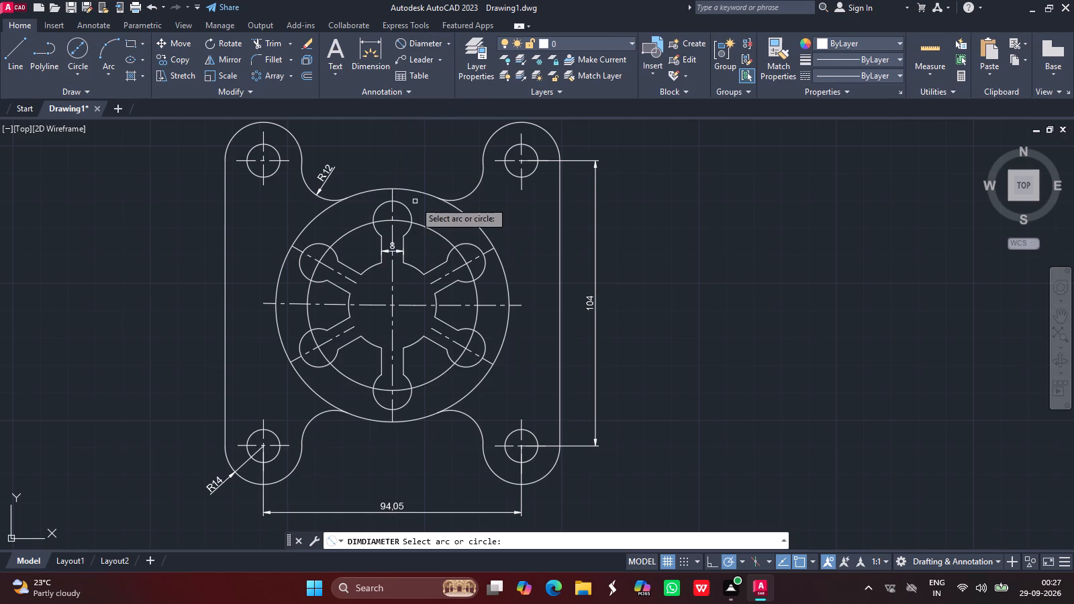
click(456, 203)
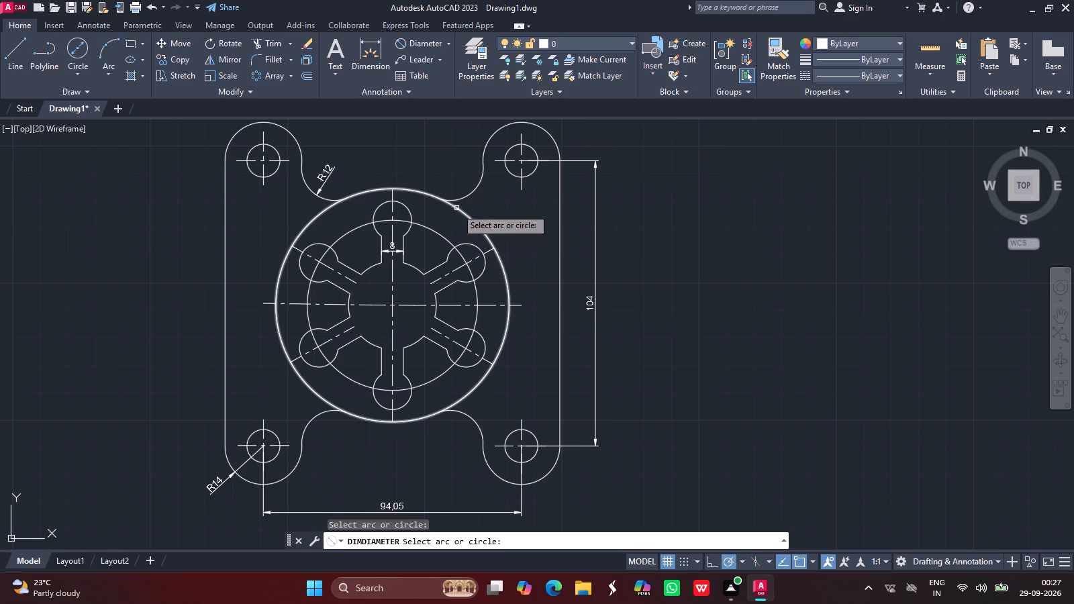
drag(458, 208, 457, 221)
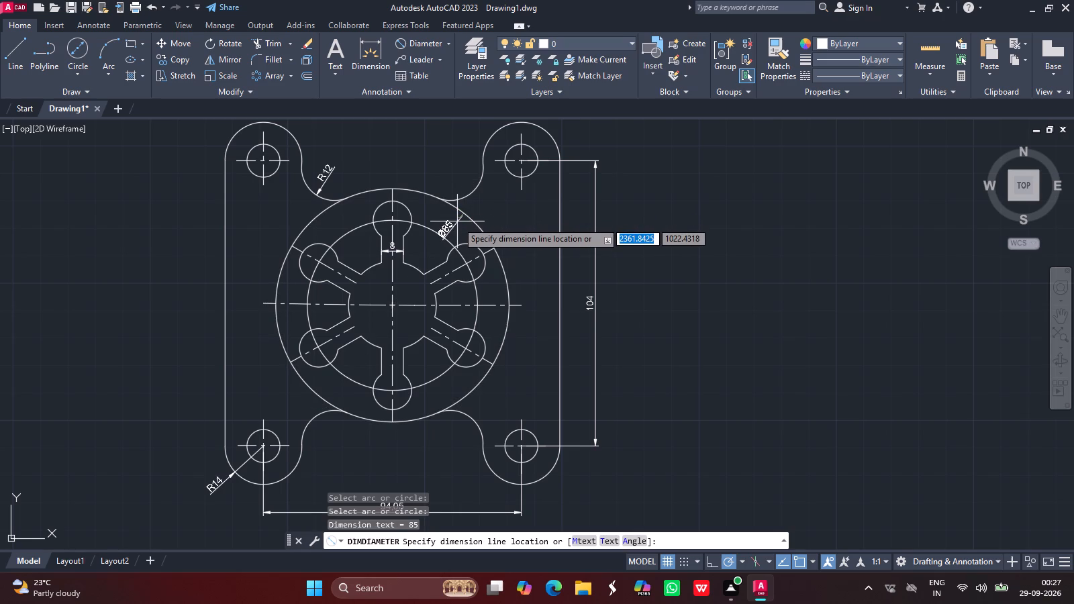
drag(457, 221, 456, 221)
drag(456, 221, 405, 144)
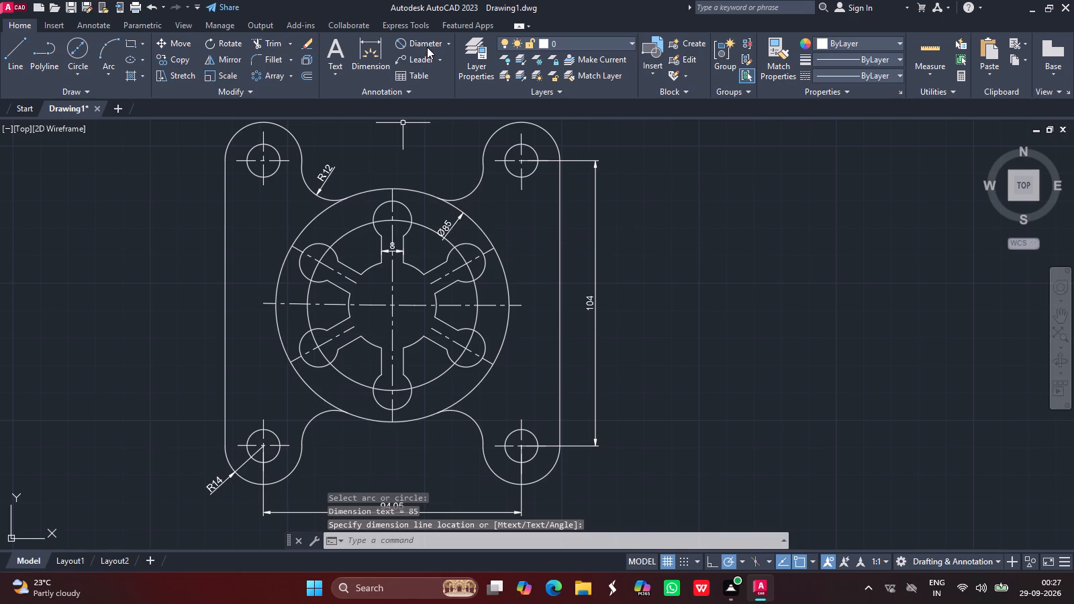
Add a diameter dimension to the central opening using its right-hand arc, with the text placed inside the opening.
click(427, 47)
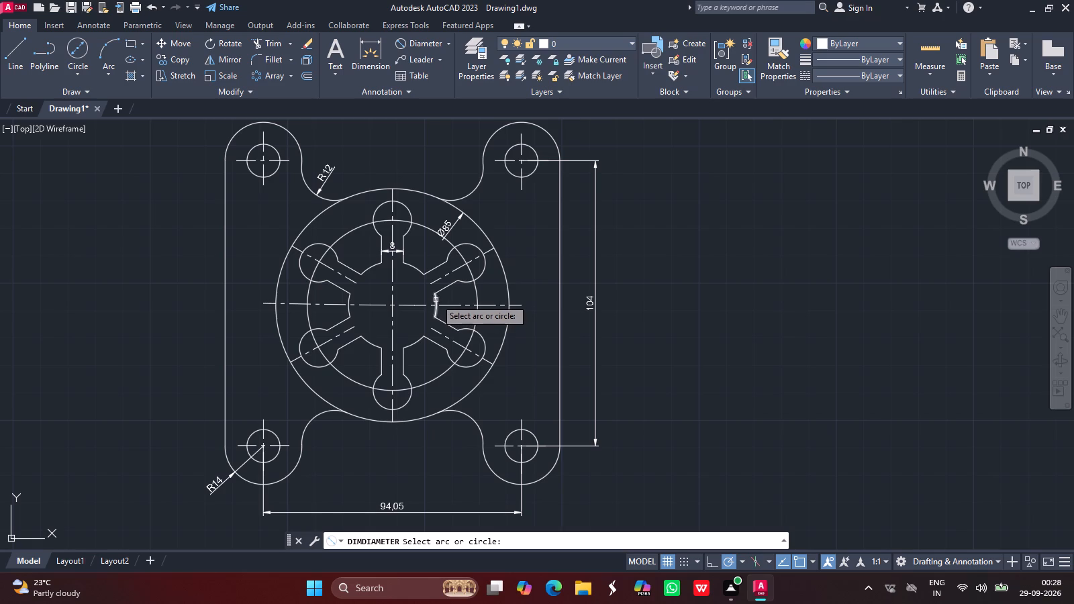
drag(435, 301, 424, 301)
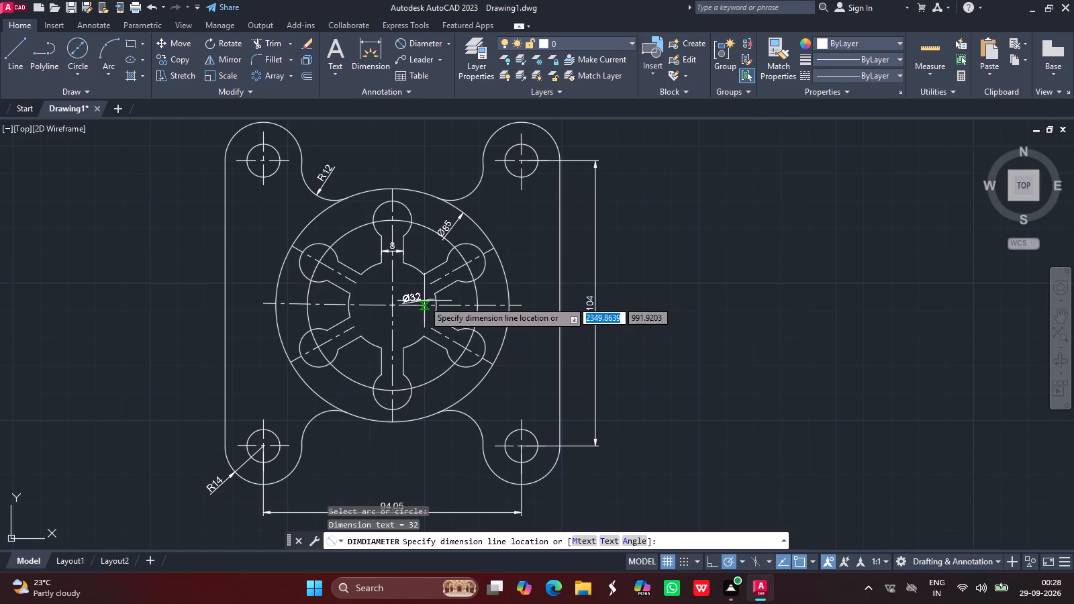
drag(424, 301, 419, 301)
drag(419, 301, 373, 172)
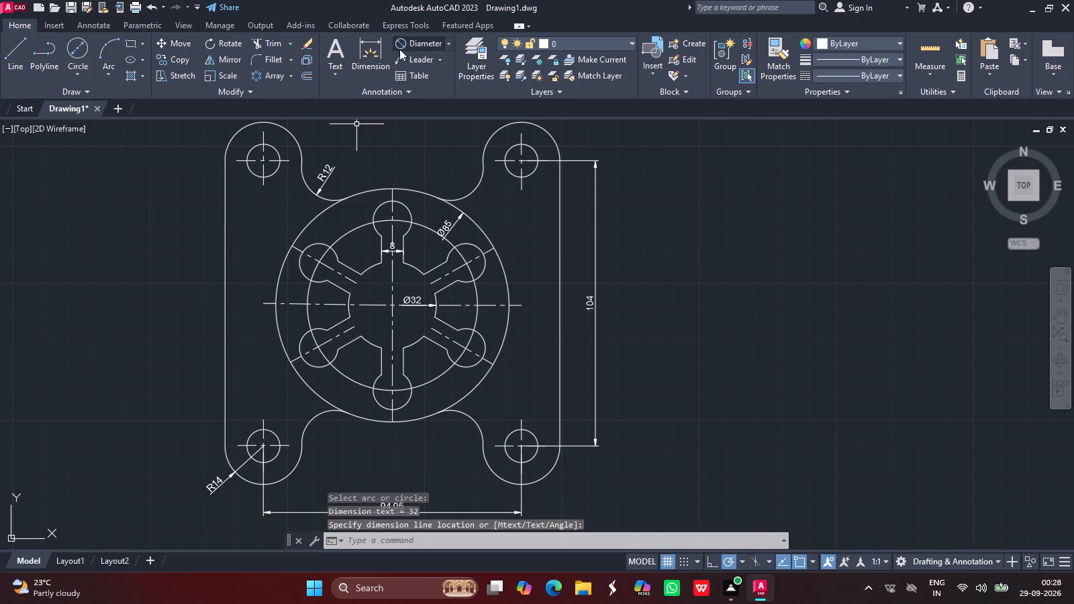
Add a diameter dimension to the round end of the bottom keyhole slot, with the text placed to its upper left.
click(416, 45)
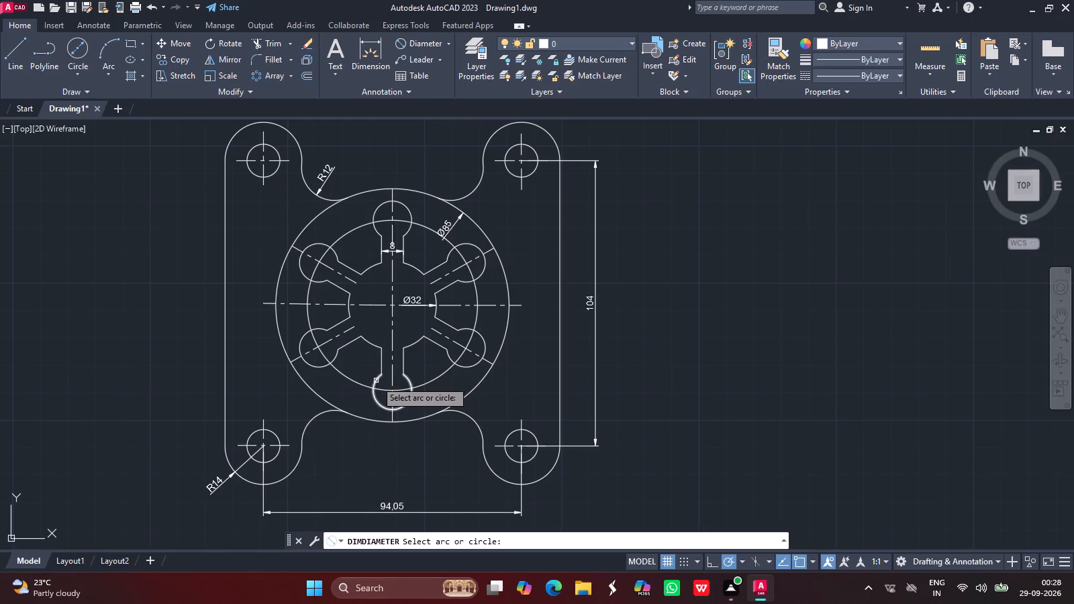
drag(376, 381, 370, 375)
drag(370, 375, 360, 351)
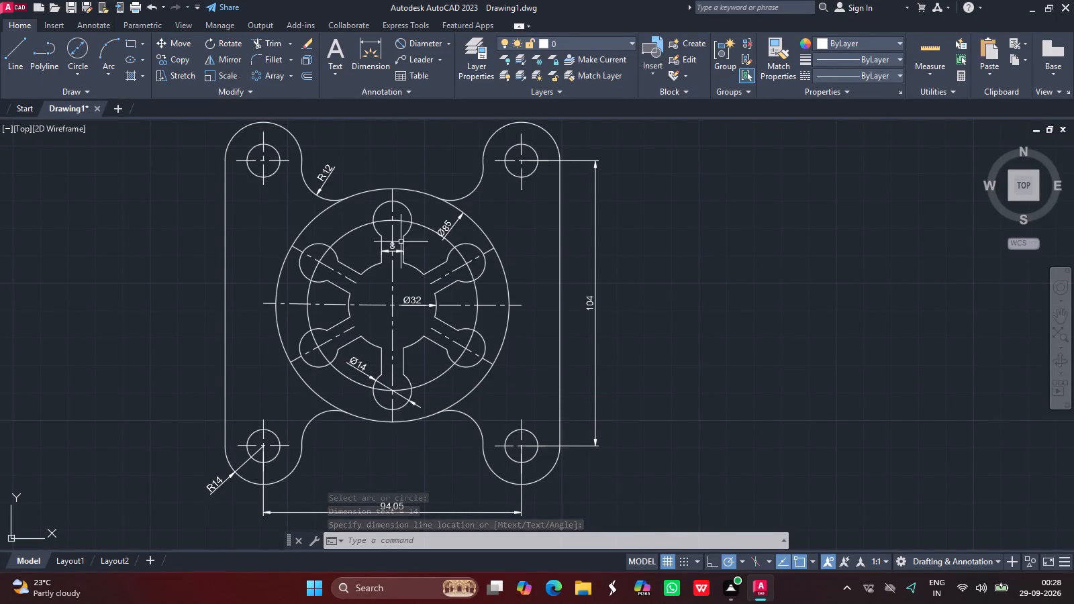
Add a diameter dimension to the circle through the keyhole slot ends, with the text just outside the large circle's left side.
click(426, 44)
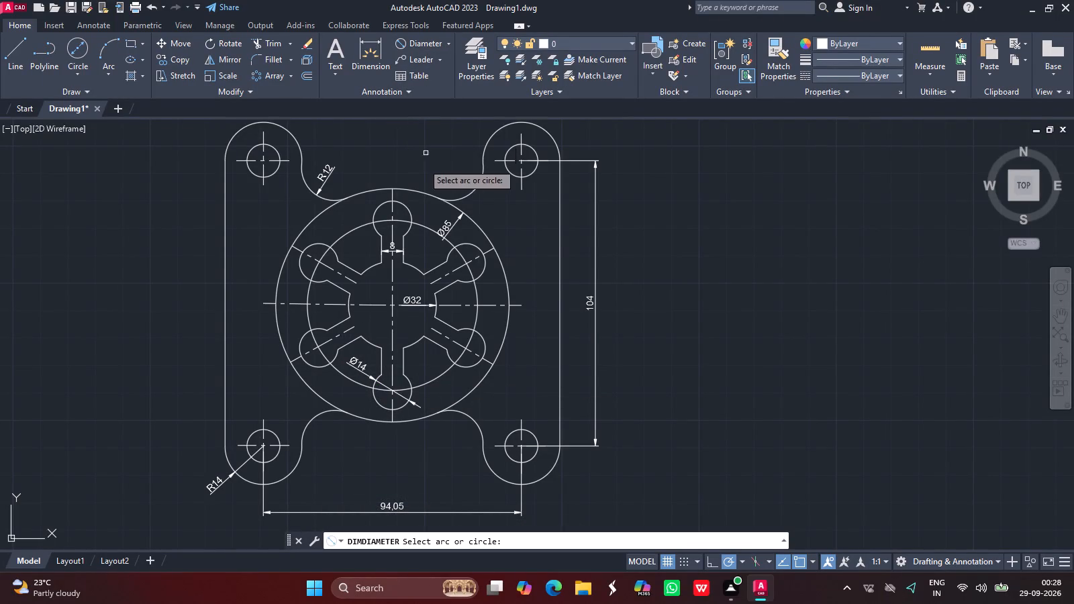
drag(309, 285, 285, 289)
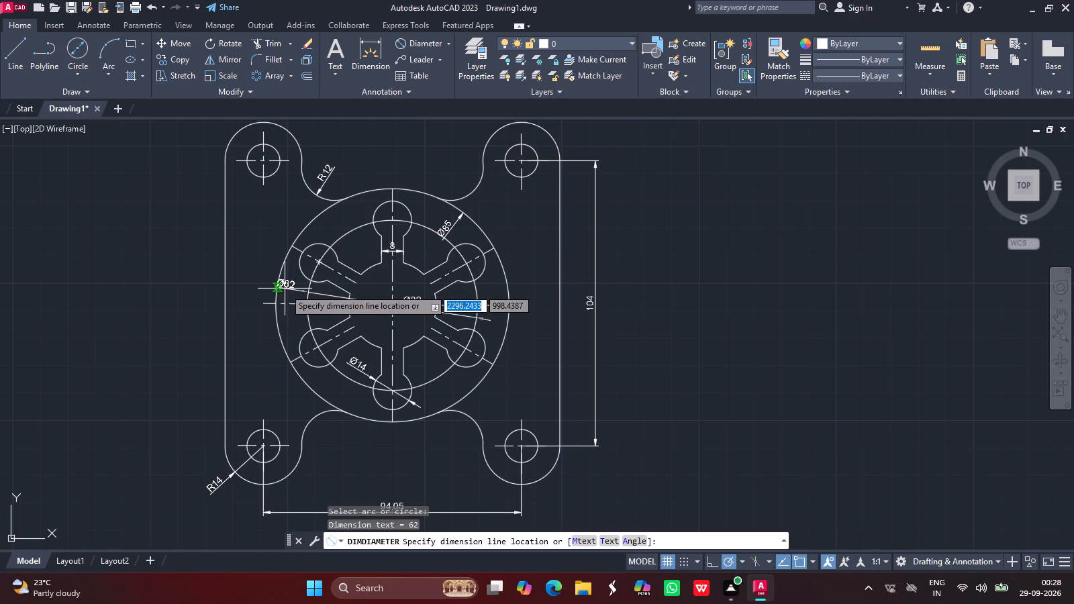
click(269, 280)
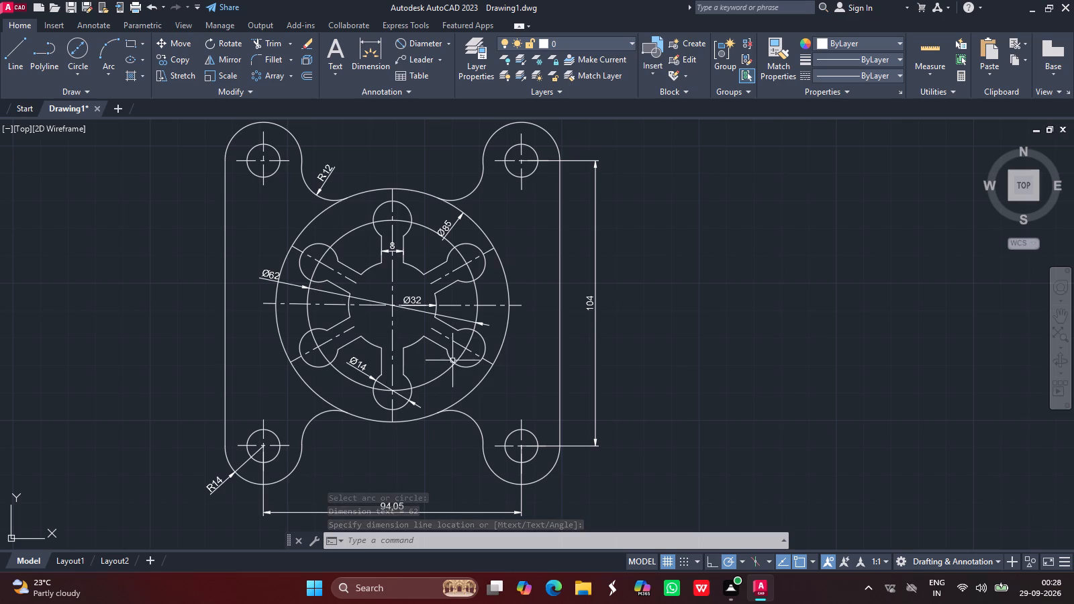
Save the drawing as P102.dwg in the Fuji folder under Documents.
ctrl+scroll(455, 364, down, 1)
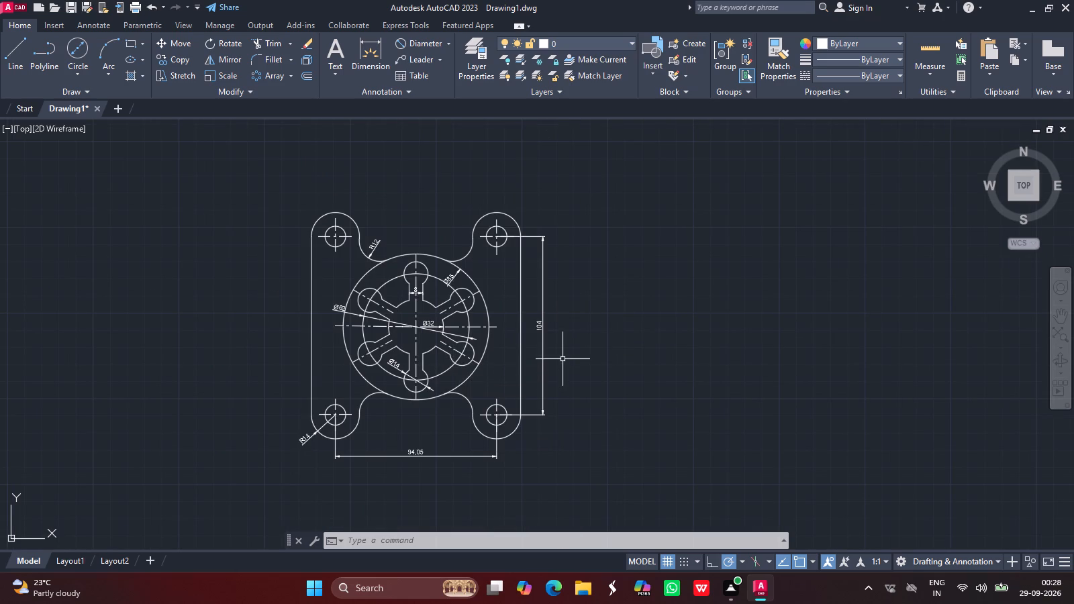
key(ctrl+s)
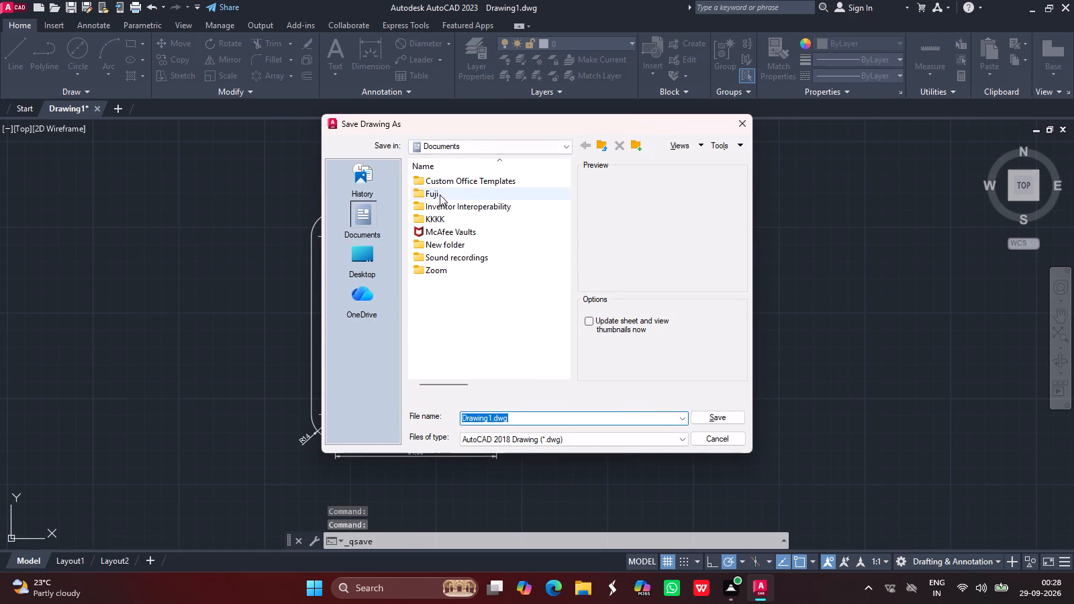
double_click(440, 195)
scroll(454, 262, down, 20)
scroll(454, 262, down, 20)
scroll(454, 262, down, 20)
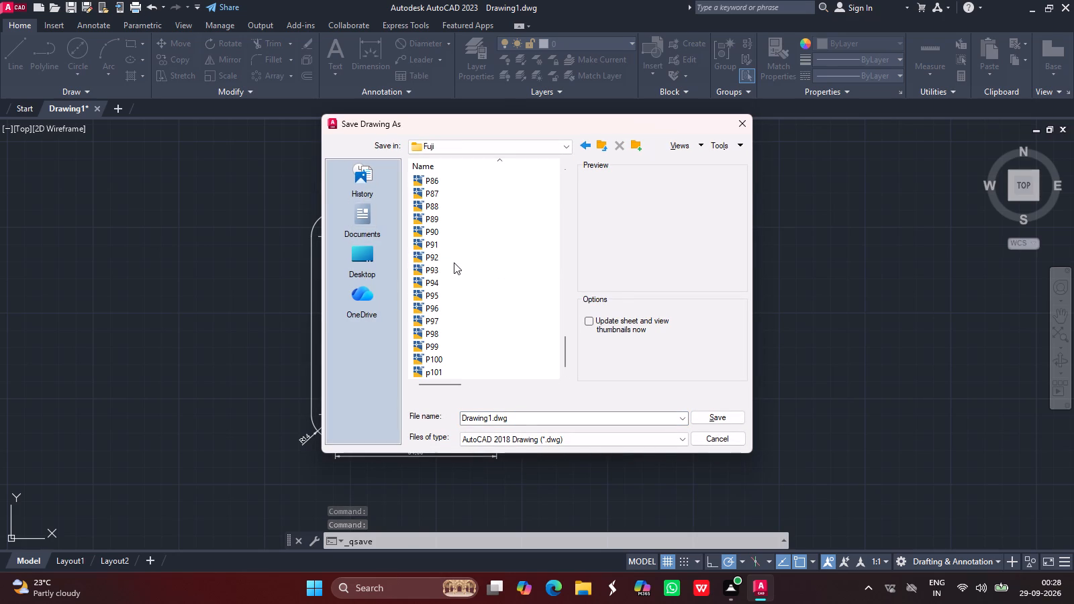
scroll(454, 262, down, 18)
scroll(454, 262, up, 10)
scroll(454, 262, down, 20)
scroll(454, 262, down, 20)
scroll(454, 262, down, 20)
scroll(519, 356, down, 15)
scroll(519, 356, up, 2)
scroll(519, 356, down, 16)
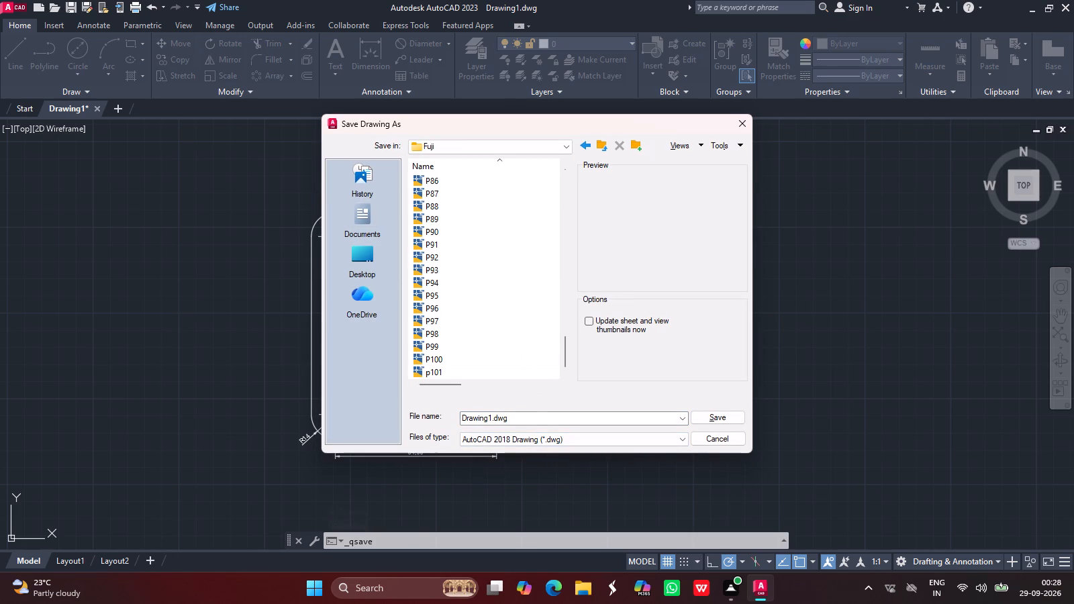
click(537, 417)
key(Right)
key(Left)
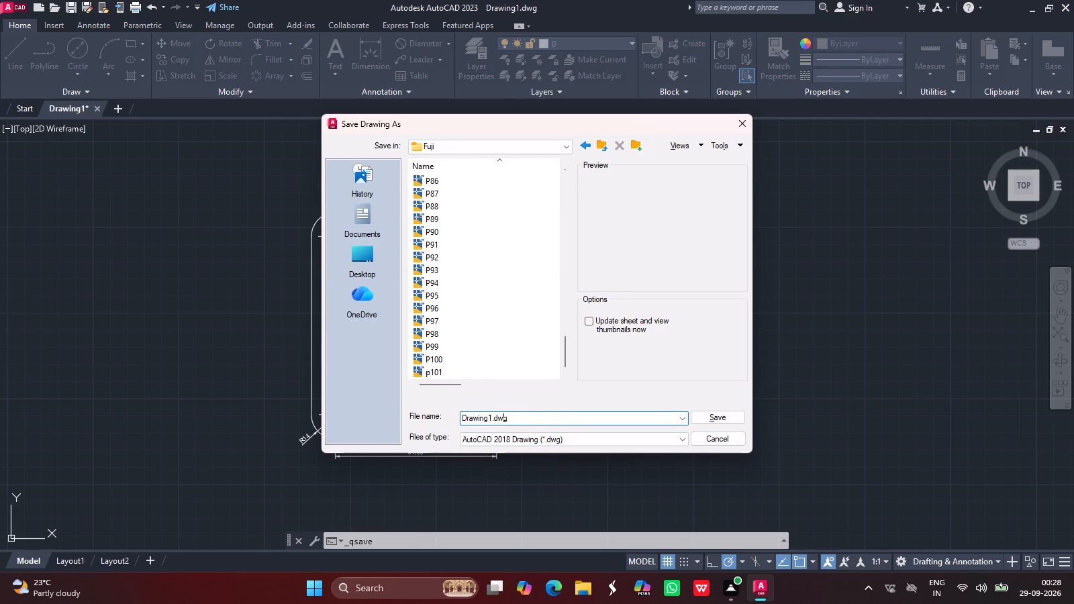
key(Left)
key(Left)
key(Left)
key(BackSpace)
key(BackSpace)
key(BackSpace)
key(BackSpace)
key(BackSpace)
key(BackSpace)
key(BackSpace)
key(BackSpace)
key(BackSpace)
key(BackSpace)
key(BackSpace)
key(BackSpace)
key(BackSpace)
key(BackSpace)
key(BackSpace)
key(BackSpace)
key(BackSpace)
key(BackSpace)
key(BackSpace)
key(BackSpace)
text(P102)
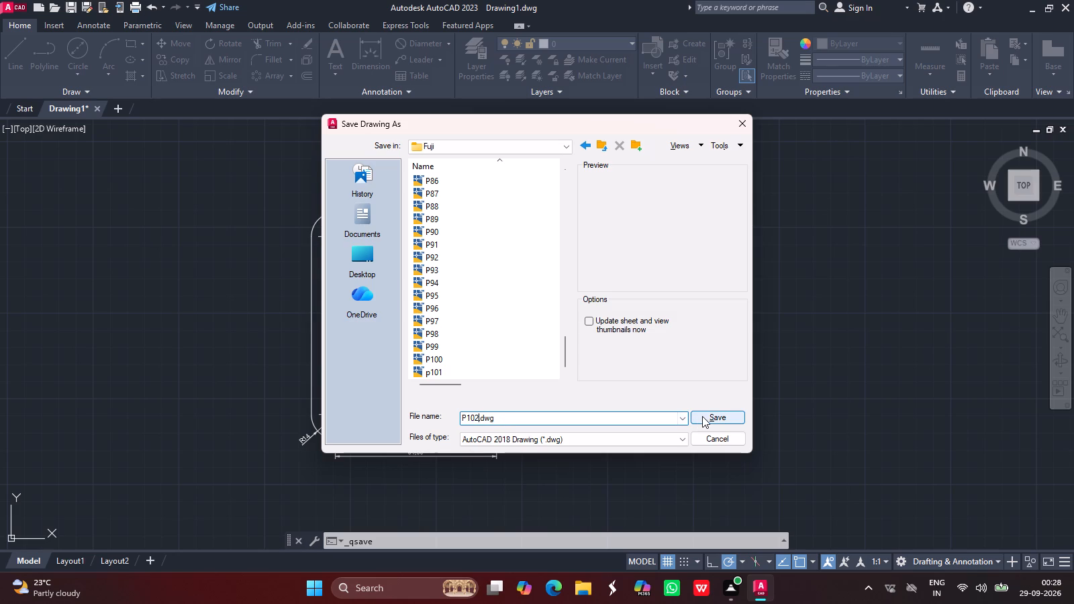
click(702, 416)
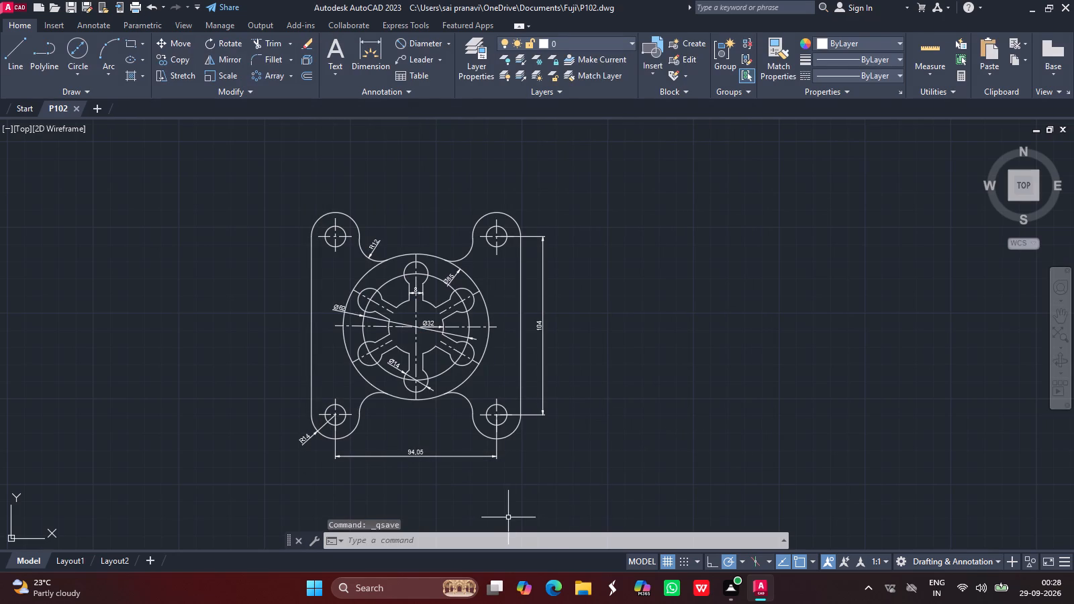
Set up the plot with DWG To PDF.pc3, a centred plot, landscape orientation and ISO A4 paper.
click(486, 546)
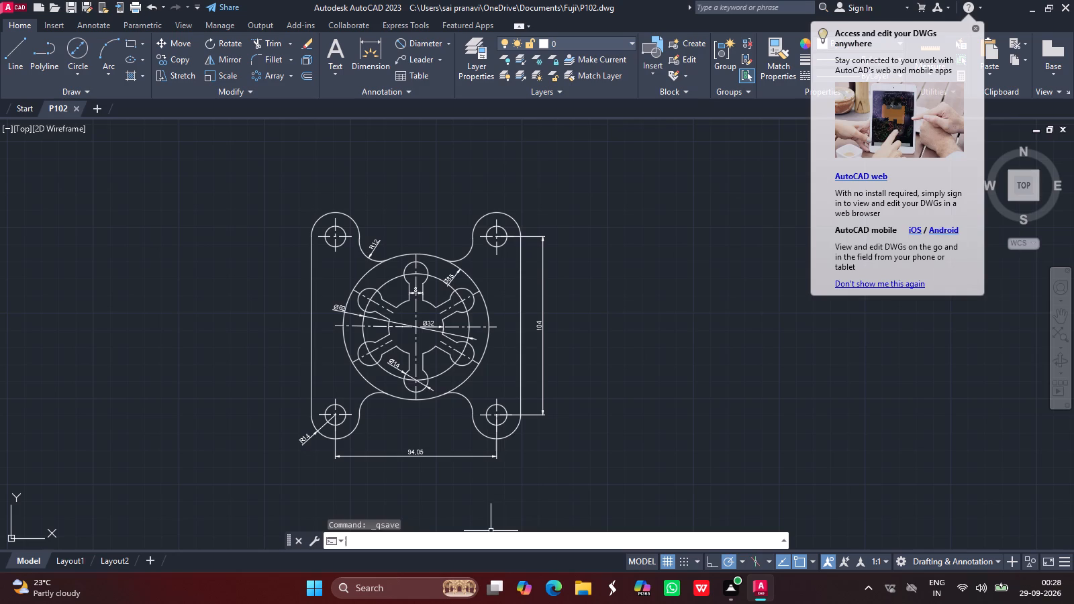
key(ctrl+p)
drag(420, 194, 395, 346)
click(395, 346)
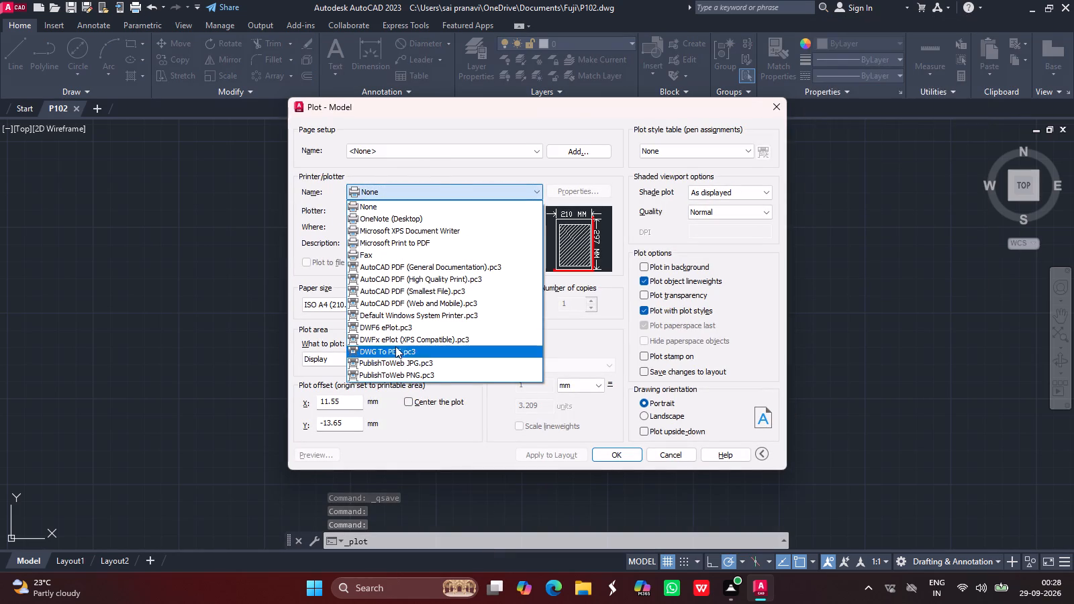
click(412, 402)
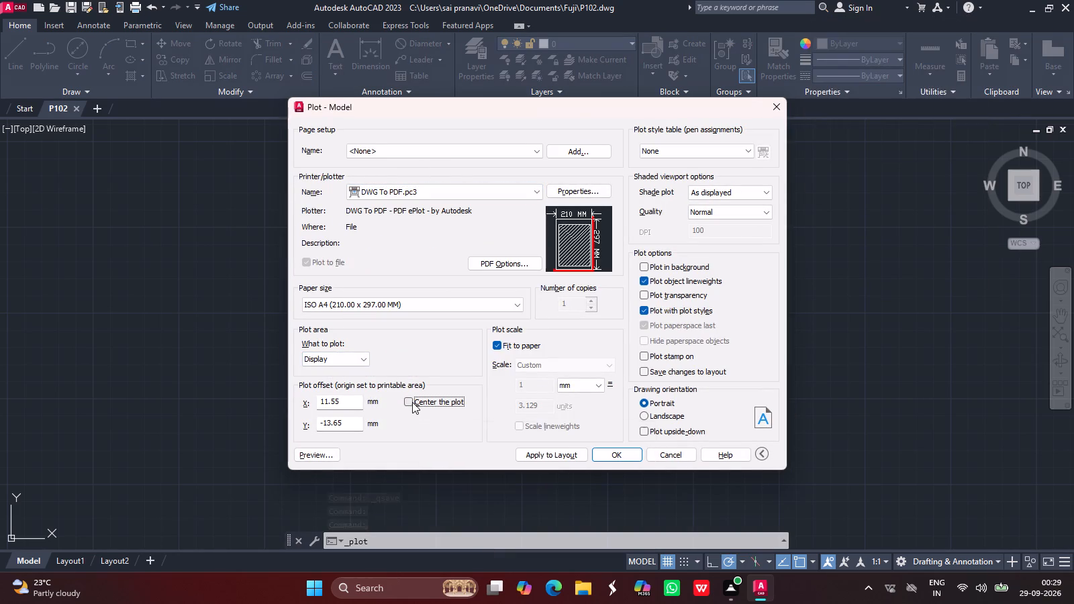
click(646, 419)
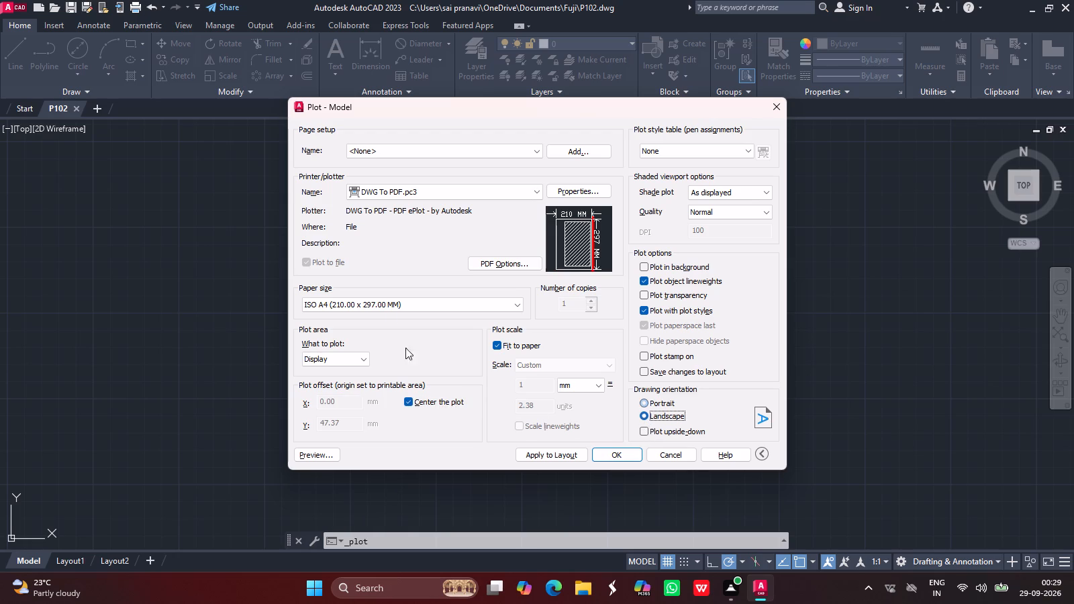
double_click(392, 306)
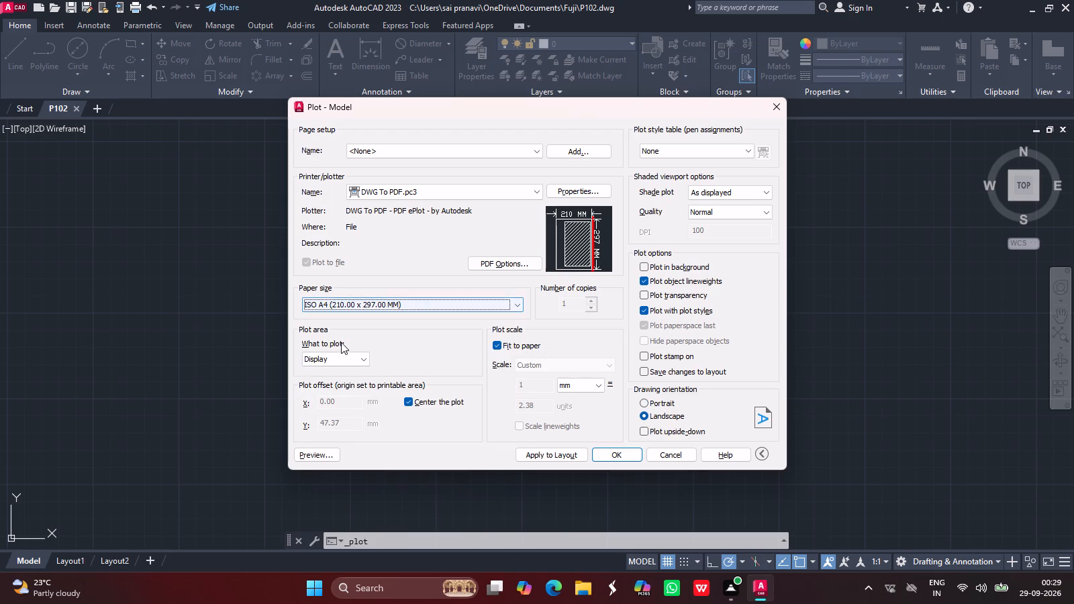
Set the plot area to a window enclosing the whole part and all its dimensions.
drag(348, 356, 338, 399)
click(338, 399)
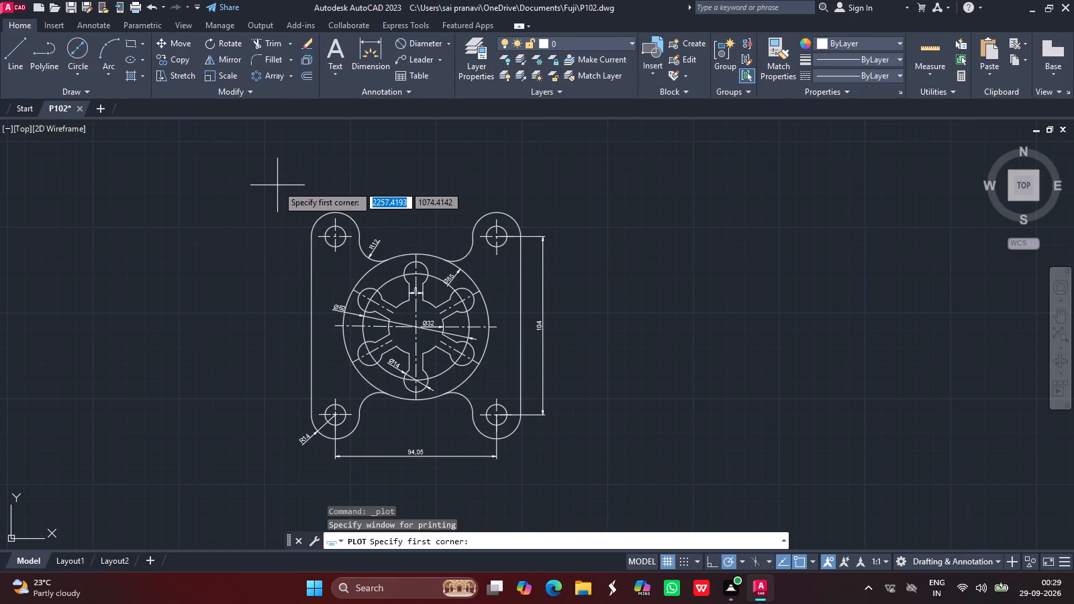
drag(277, 185, 451, 267)
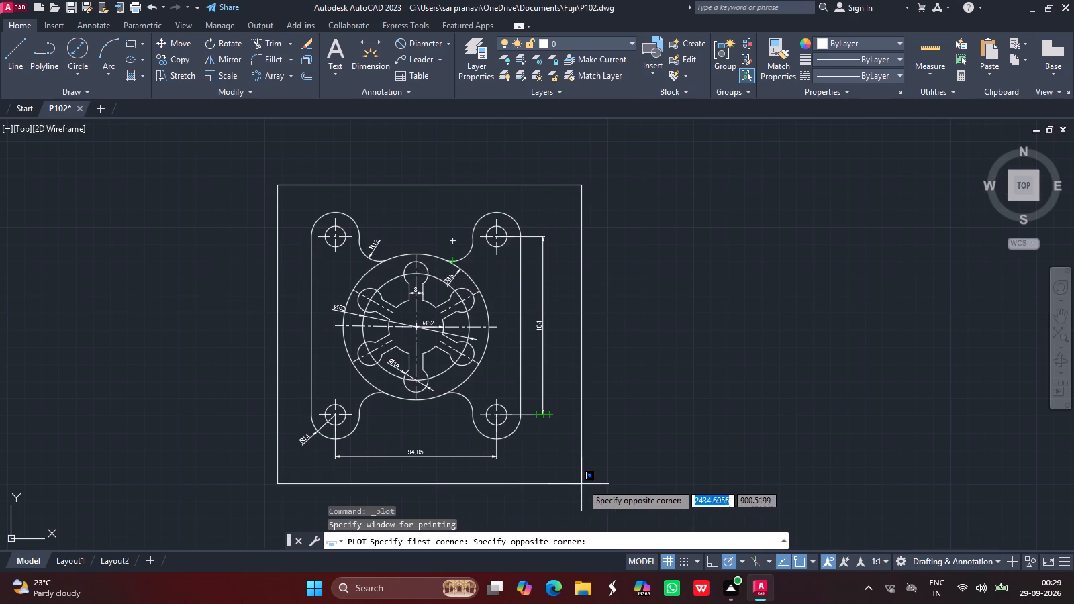
click(583, 483)
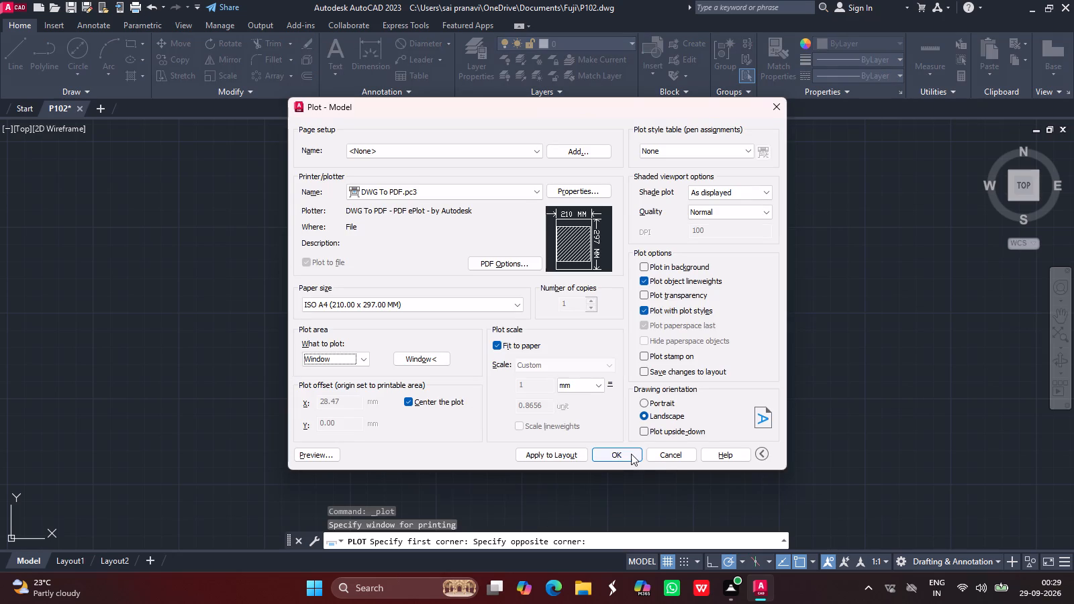
Plot the drawing to P102-Model.pdf in the Fuji folder.
click(631, 454)
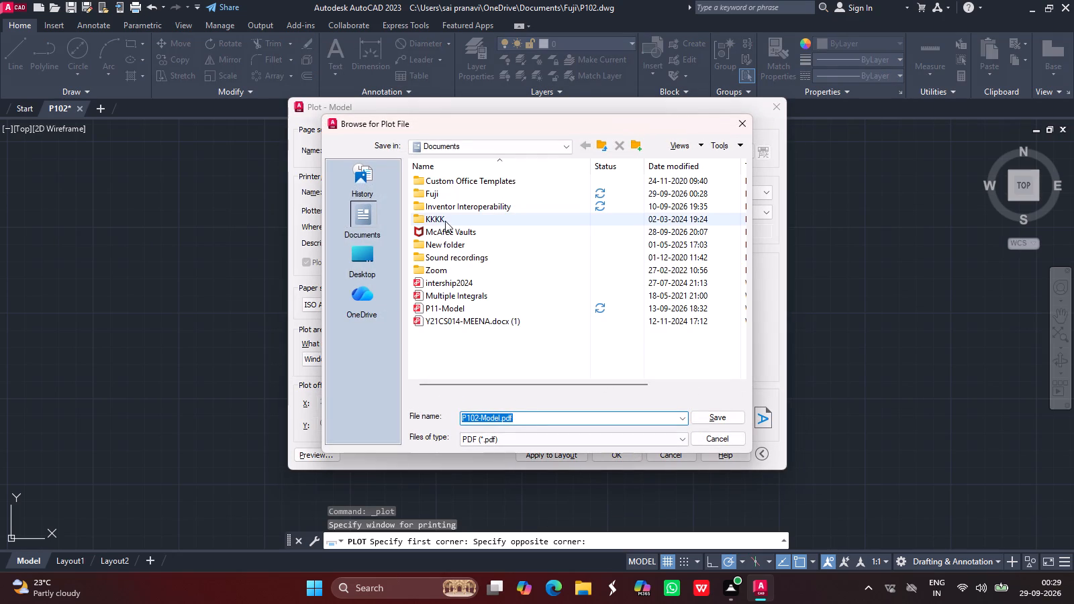
double_click(449, 189)
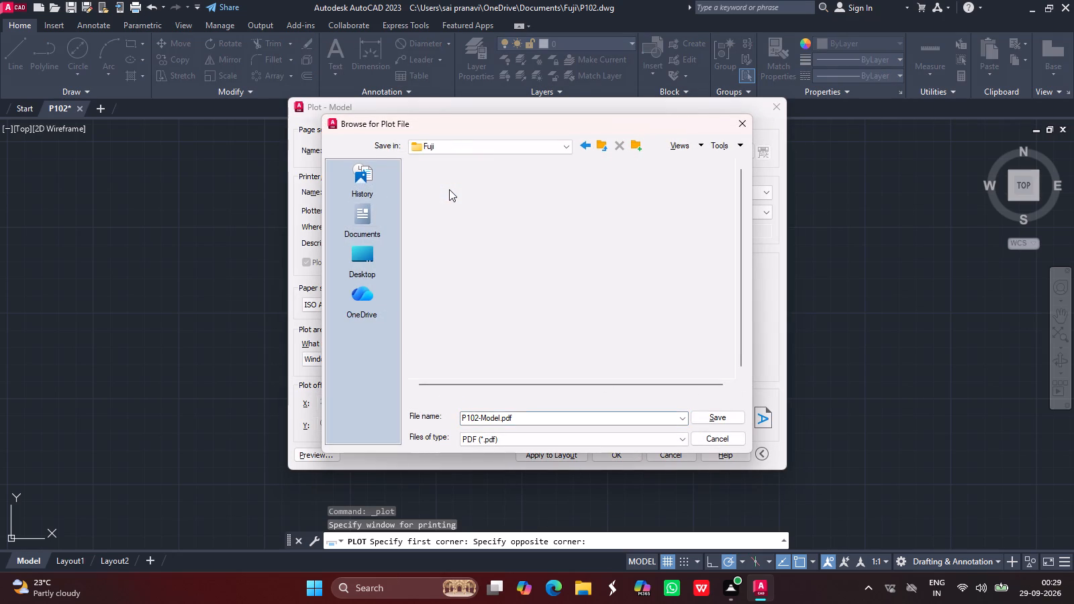
click(706, 415)
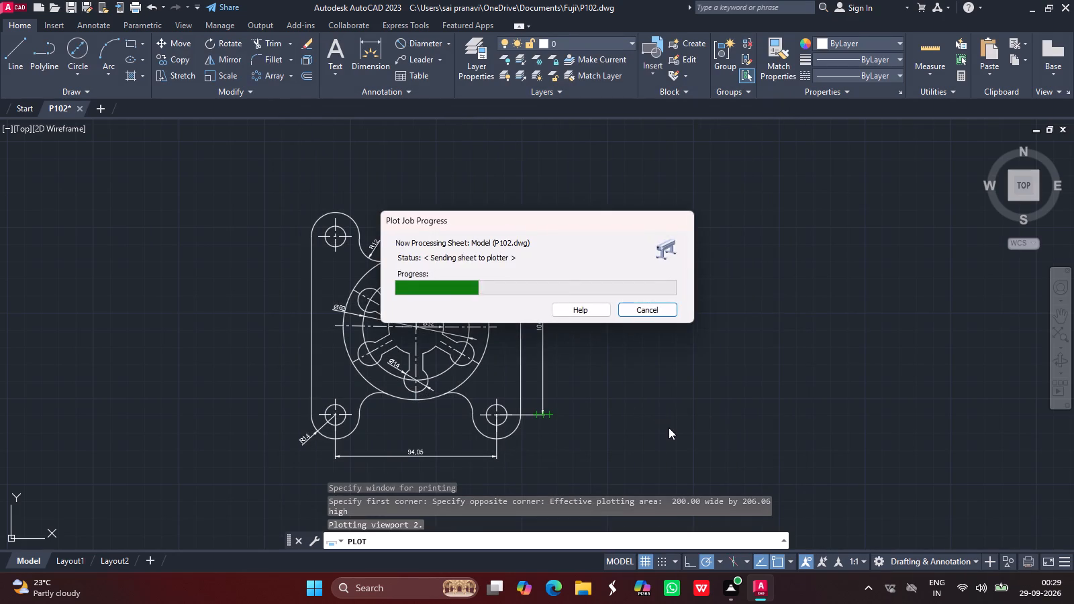
Switch back to AutoCAD from the opened PDF and enter the LOGFILEOFF command.
click(720, 479)
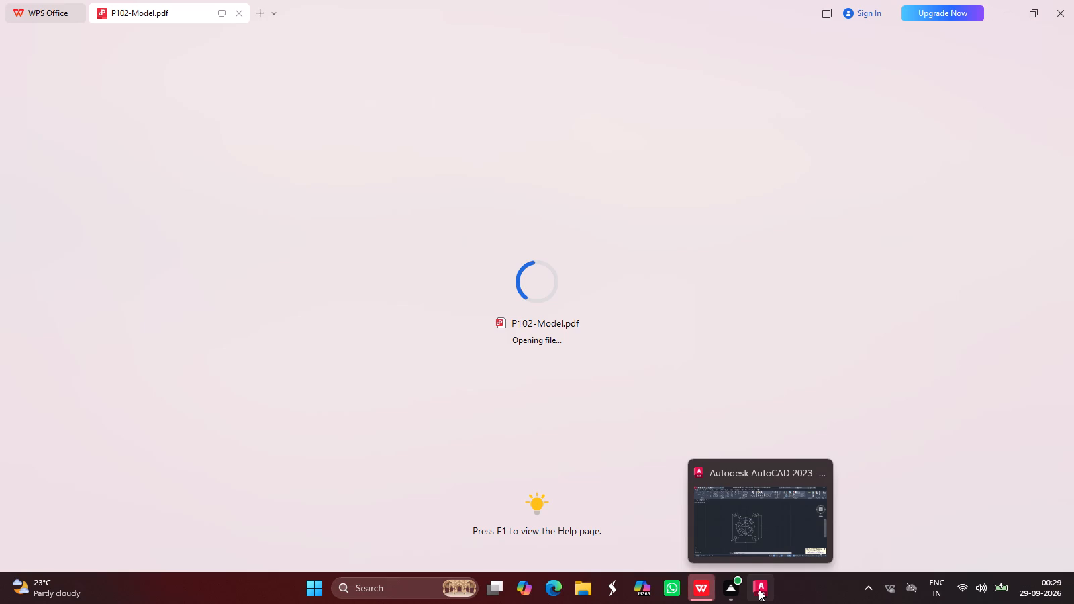
click(767, 541)
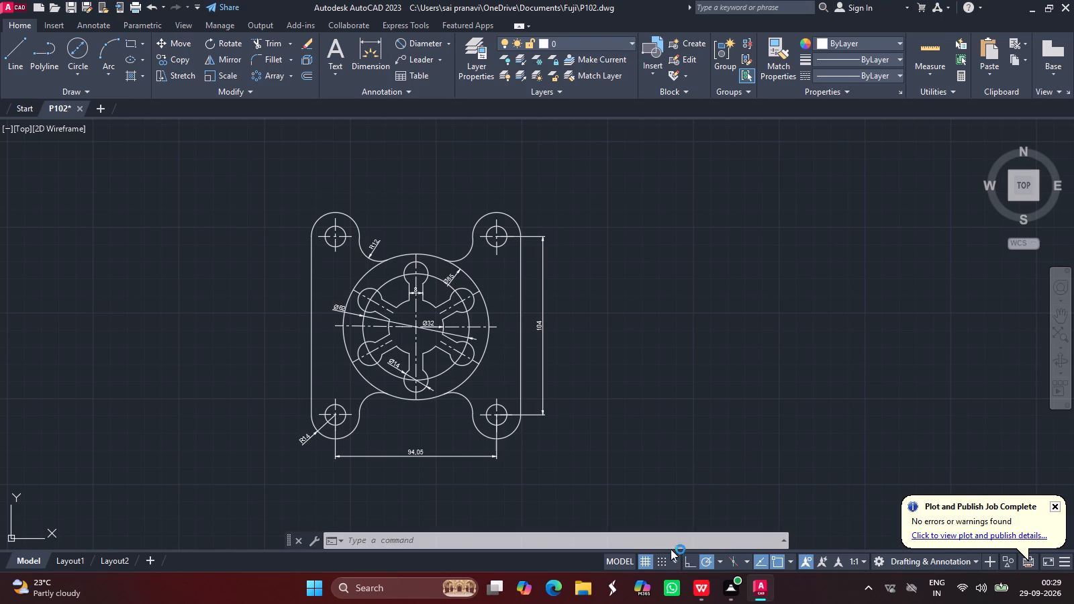
click(678, 538)
text(;og)
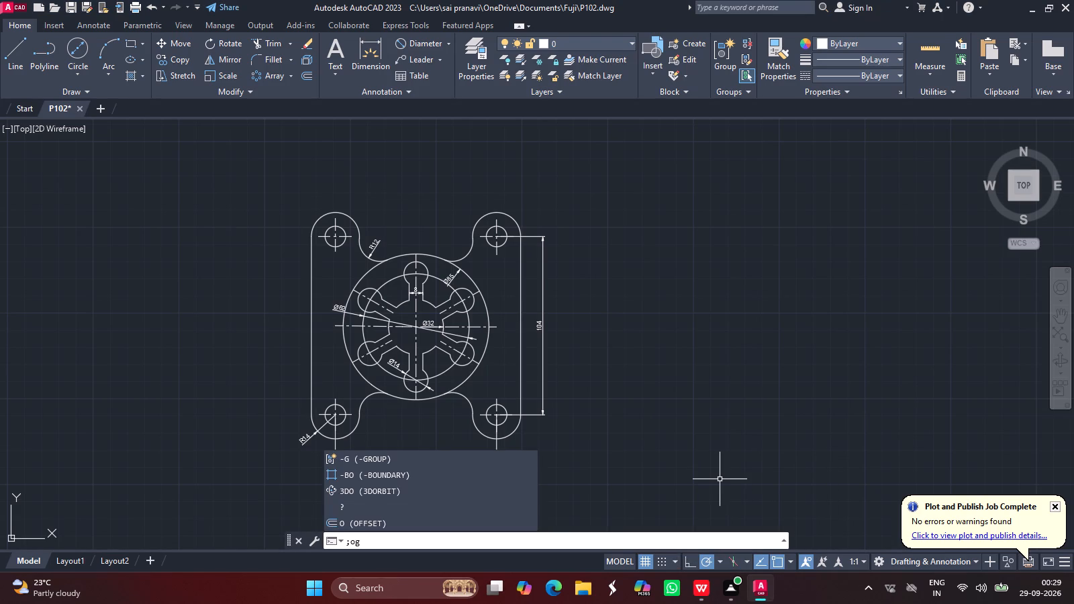
key(BackSpace)
key(BackSpace)
key(BackSpace)
key(BackSpace)
key(BackSpace)
key(BackSpace)
key(BackSpace)
key(BackSpace)
key(BackSpace)
key(BackSpace)
key(BackSpace)
key(BackSpace)
key(BackSpace)
text(lp)
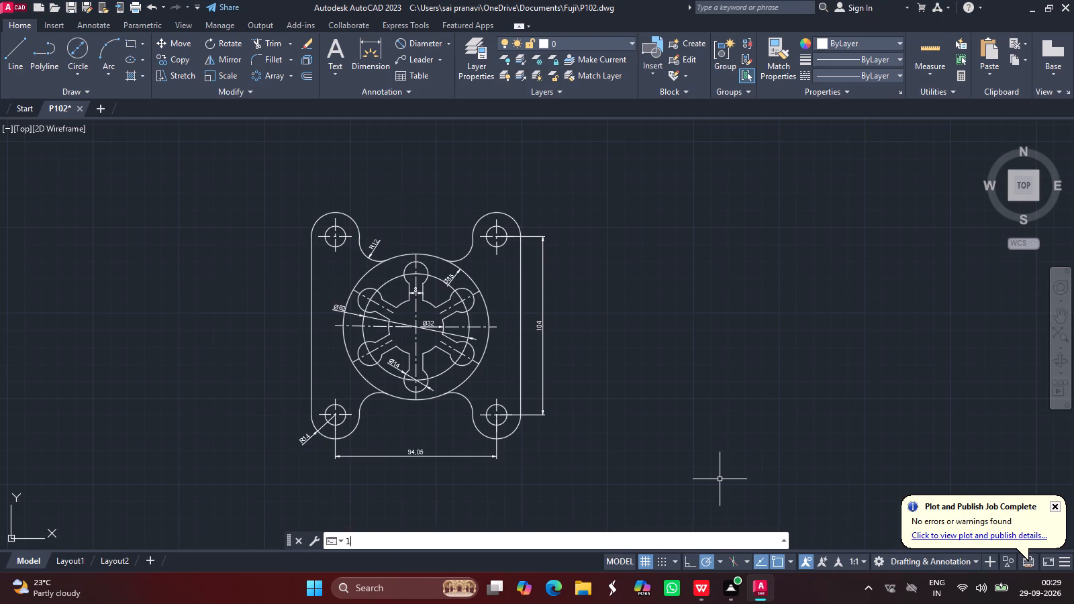
key(BackSpace)
text(og)
click(443, 441)
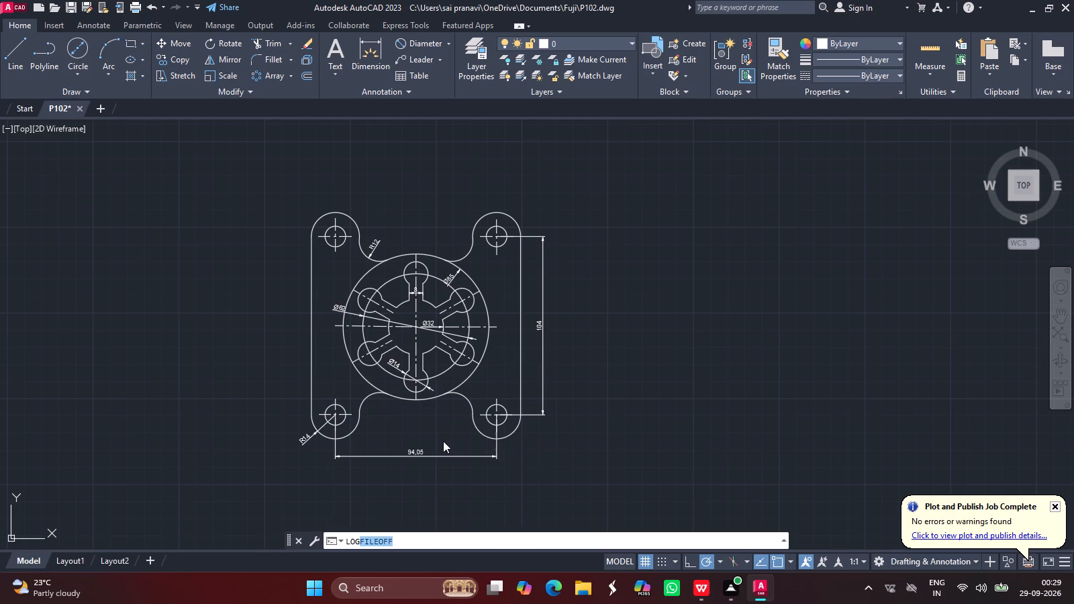